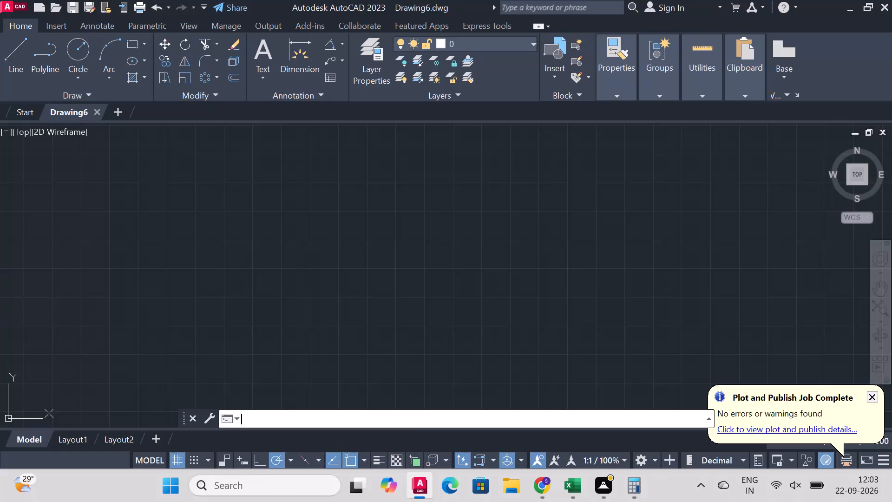
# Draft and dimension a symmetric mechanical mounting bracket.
# Turn on command logging with LOGFILEON.
pyautogui.write('logfile')
pyautogui.press('Up')
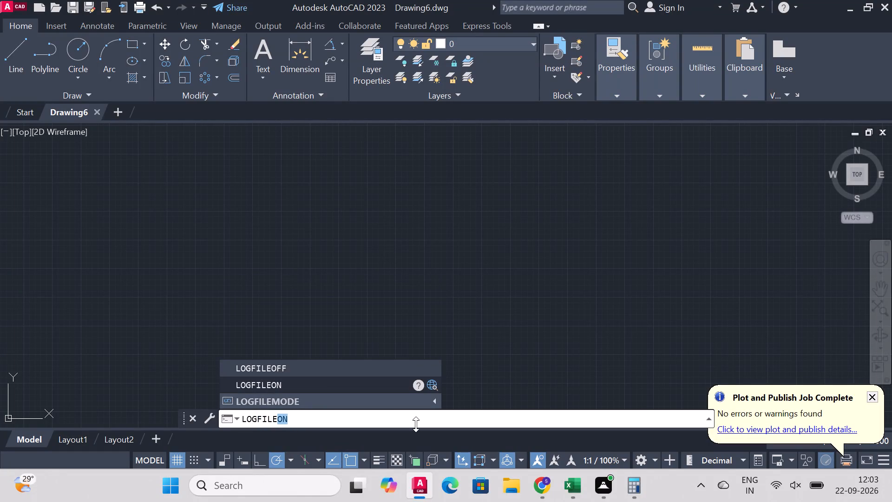
pyautogui.press('Return')
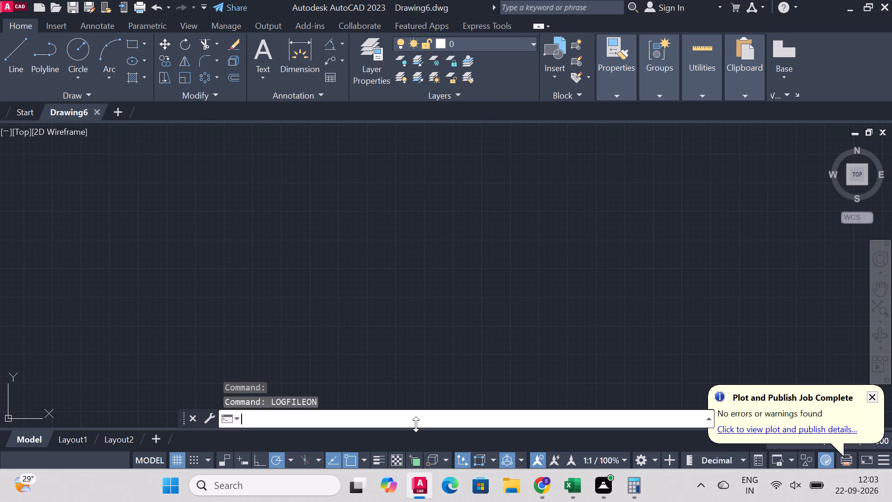
# Set the model space limits from 0,0 to 100,100.
pyautogui.write('limits')
pyautogui.press('Return')
pyautogui.write('0,0')
pyautogui.press('Return')
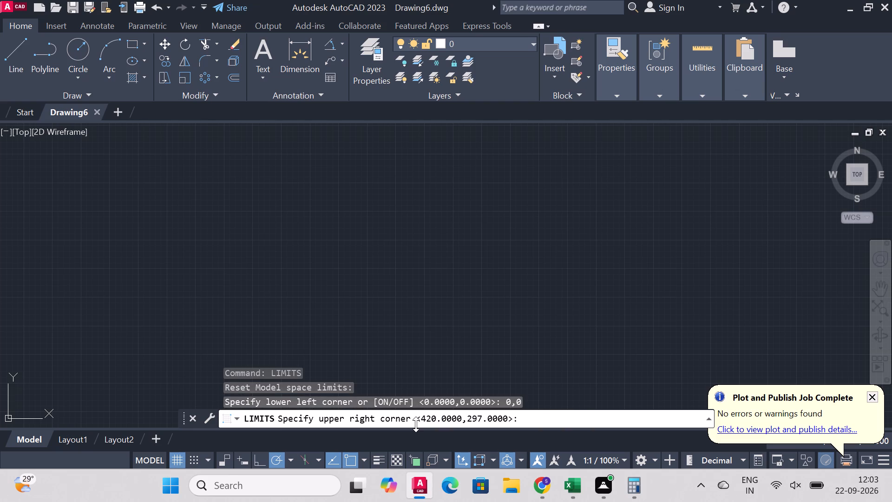
pyautogui.write('100')
pyautogui.write(',100')
pyautogui.press('Return')
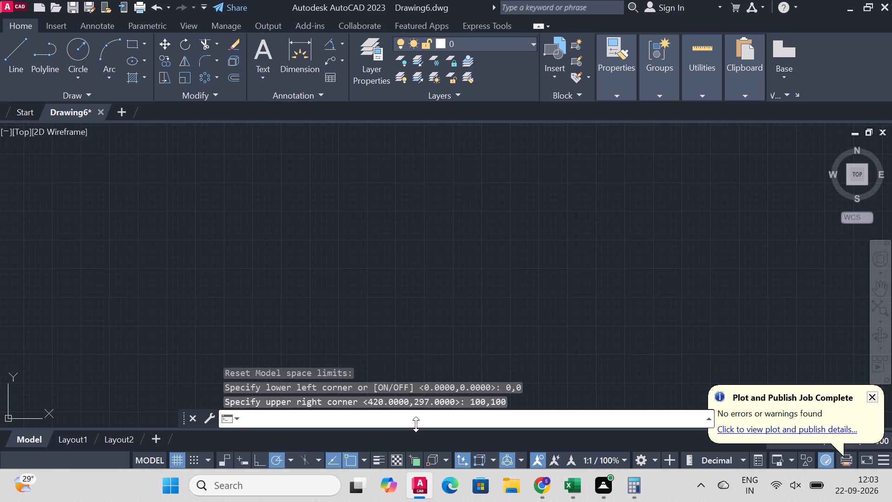
# Modify the ISO-25 dimension style to arrow size 2, text height 4 and horizontal text alignment, and set it current.
pyautogui.press('d')
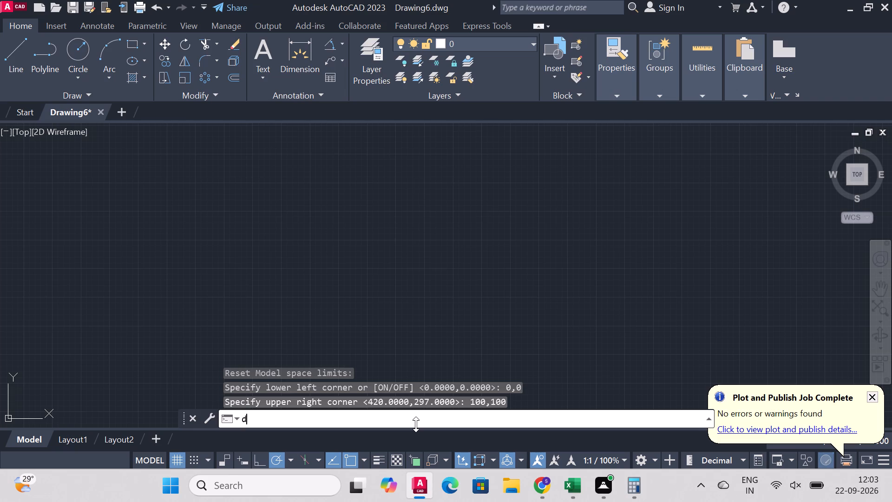
pyautogui.press('Return')
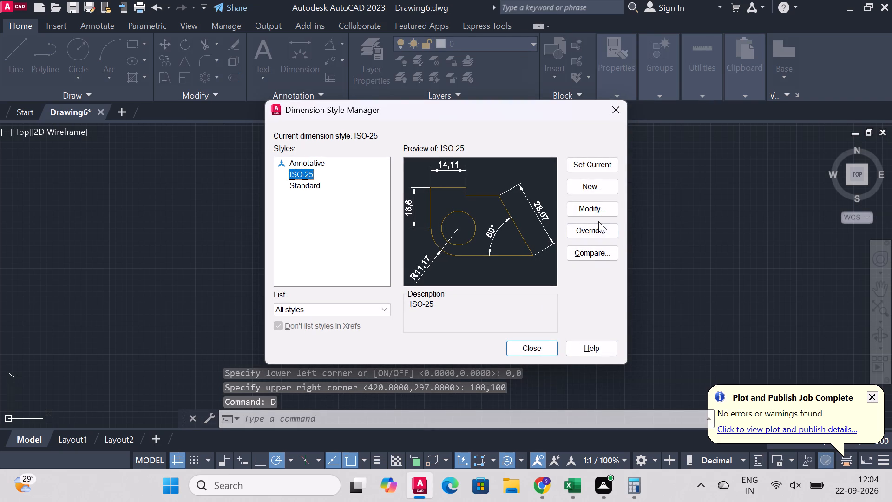
pyautogui.click(596, 214)
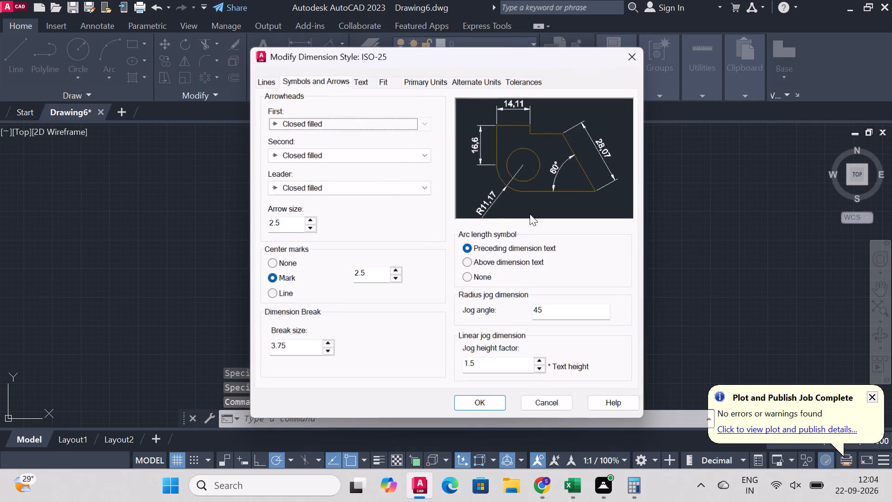
pyautogui.moveTo(296, 224); pyautogui.dragTo(271, 235)
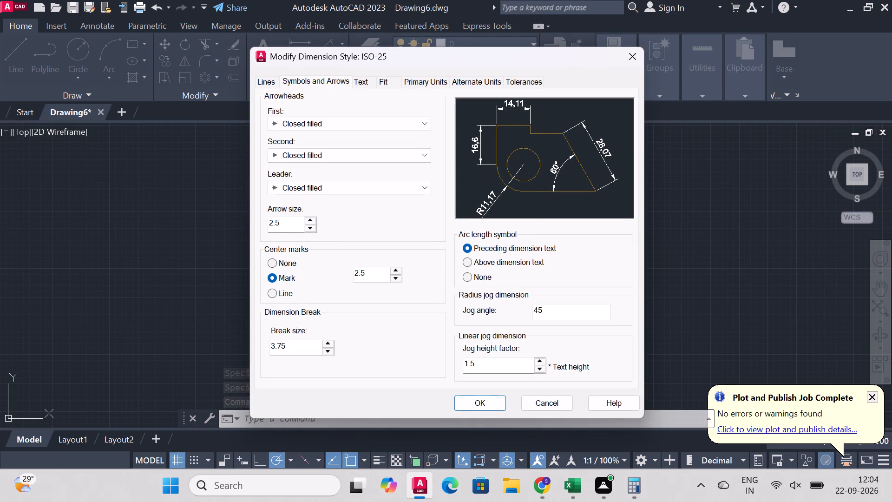
pyautogui.moveTo(271, 235); pyautogui.dragTo(177, 251)
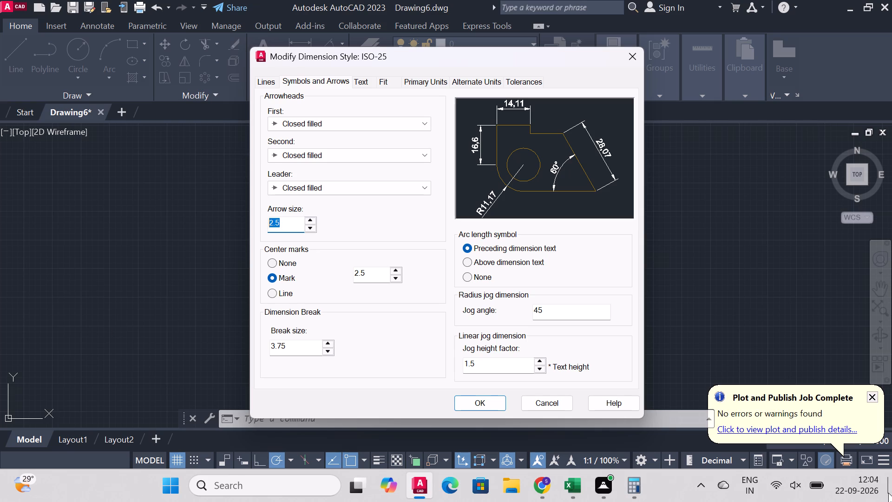
pyautogui.press('2')
pyautogui.click(355, 80)
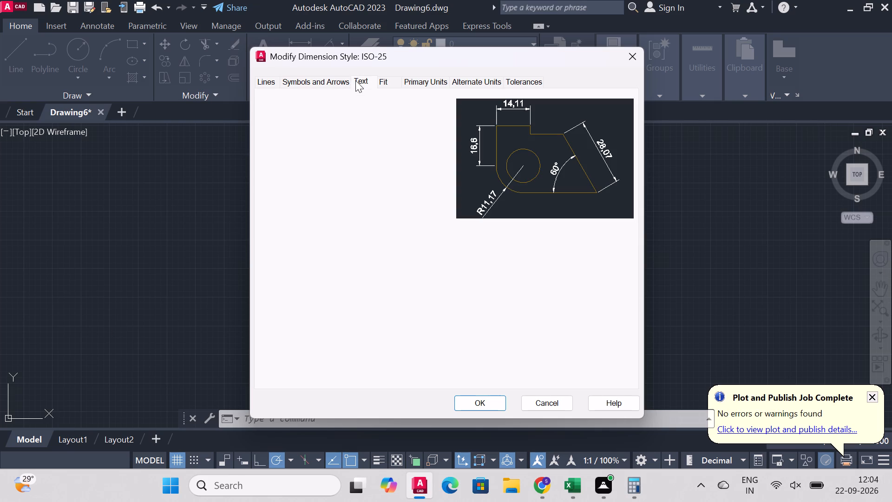
pyautogui.click(495, 278)
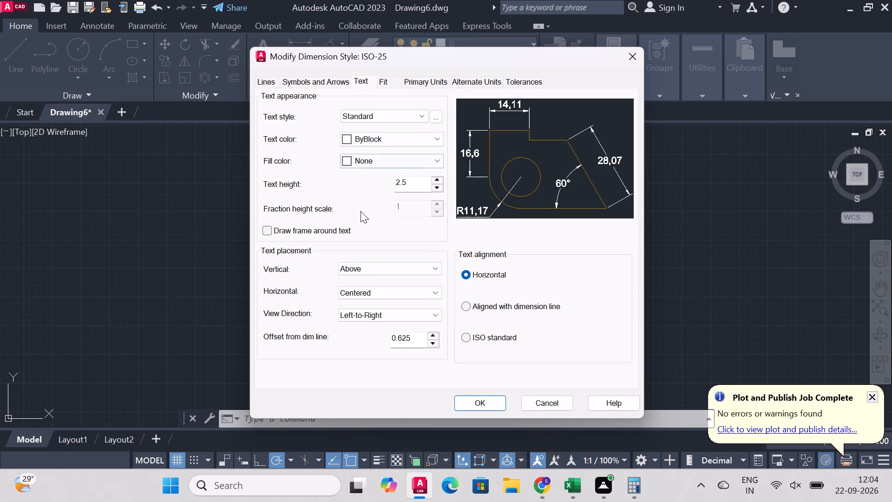
pyautogui.moveTo(412, 188); pyautogui.dragTo(376, 212)
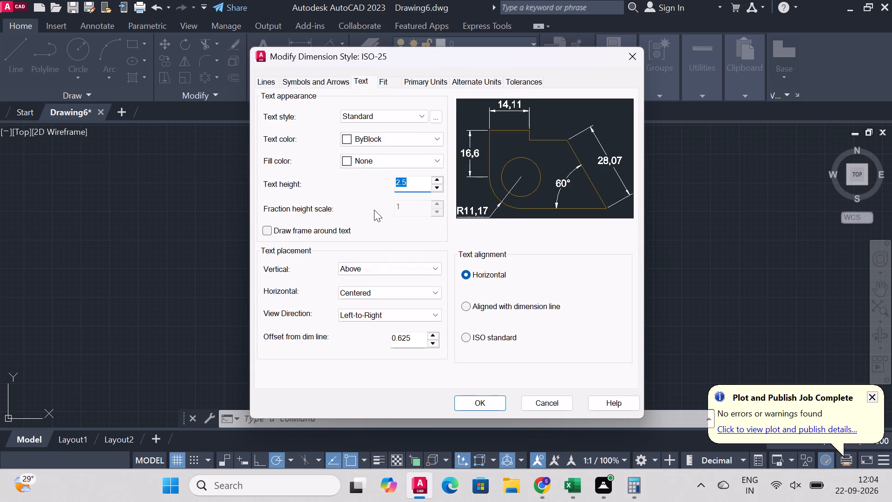
pyautogui.press('4')
pyautogui.click(481, 405)
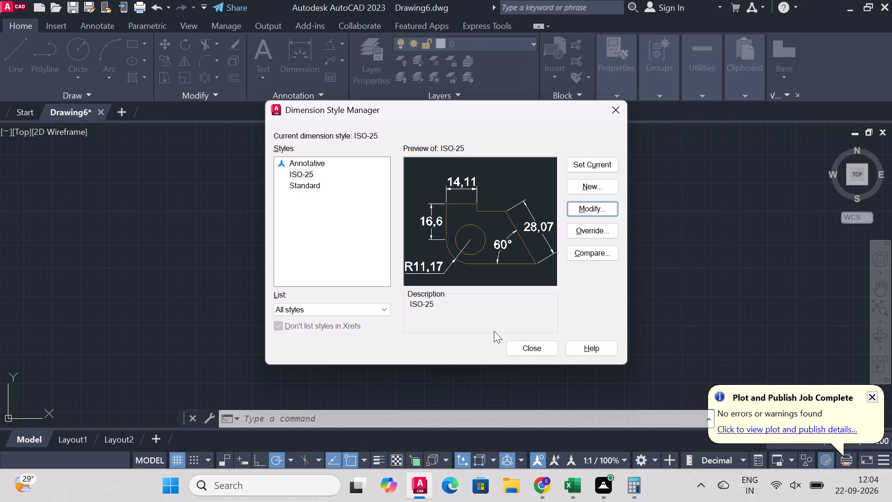
pyautogui.click(575, 166)
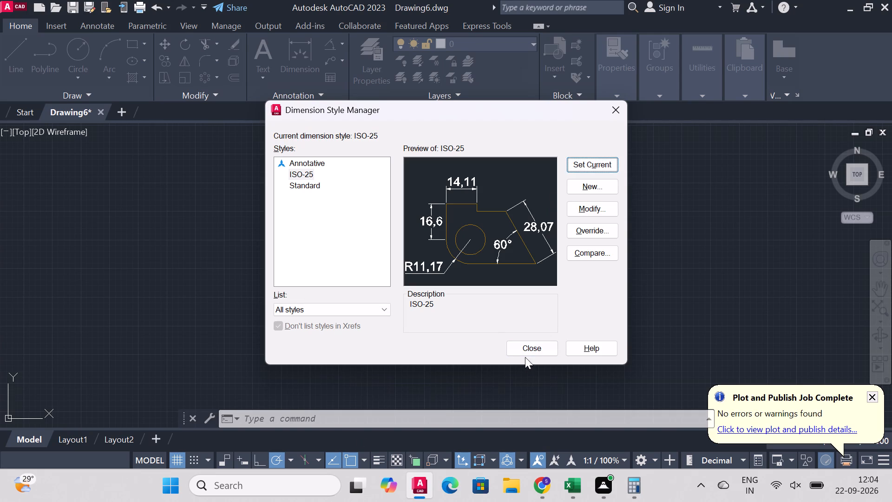
pyautogui.click(528, 354)
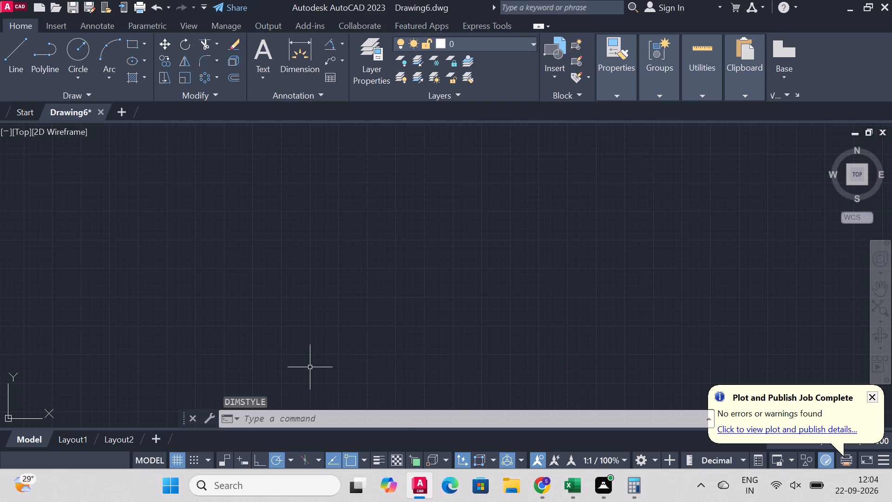
# Zoom to show the whole drawing limits and dismiss the plot notification.
pyautogui.press('z')
pyautogui.press('Return')
pyautogui.press('a')
pyautogui.press('Return')
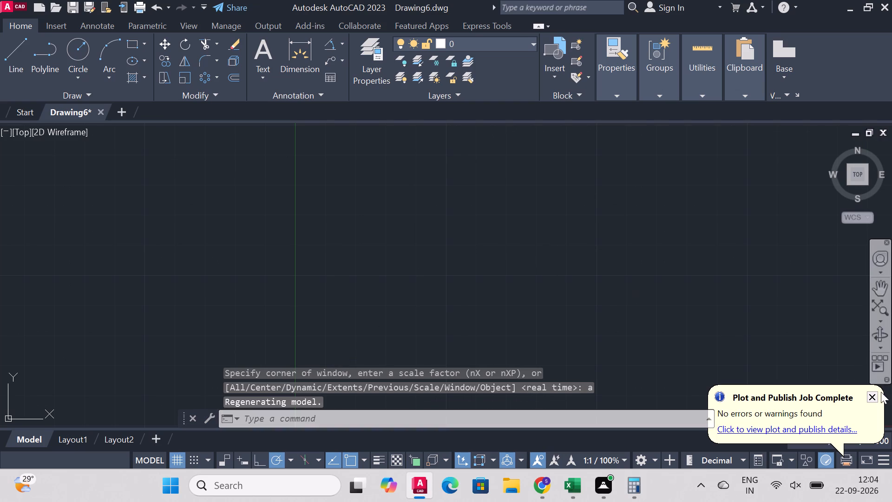
pyautogui.click(869, 395)
# Draw a horizontal line 62 units long in the empty area above the X axis.
pyautogui.scroll(-3, 471, 161)
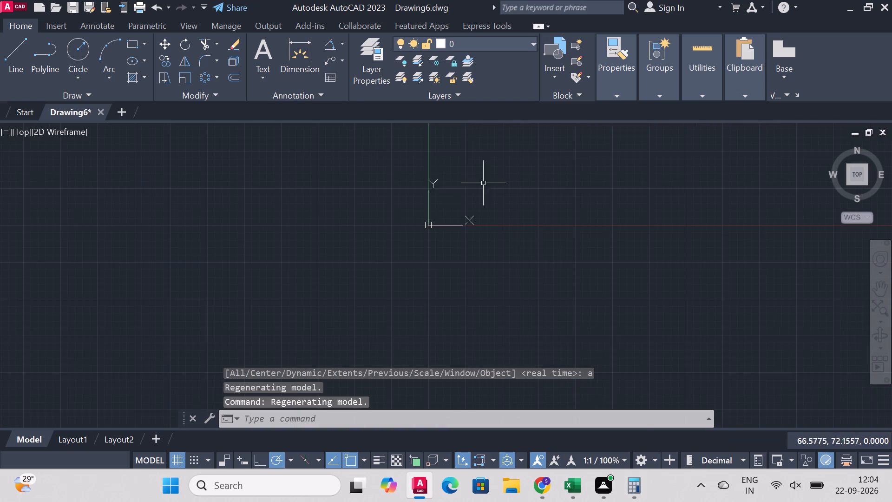
pyautogui.scroll(-2, 600, 234)
pyautogui.scroll(3, 596, 171)
pyautogui.scroll(-2, 630, 238)
pyautogui.scroll(2, 697, 262)
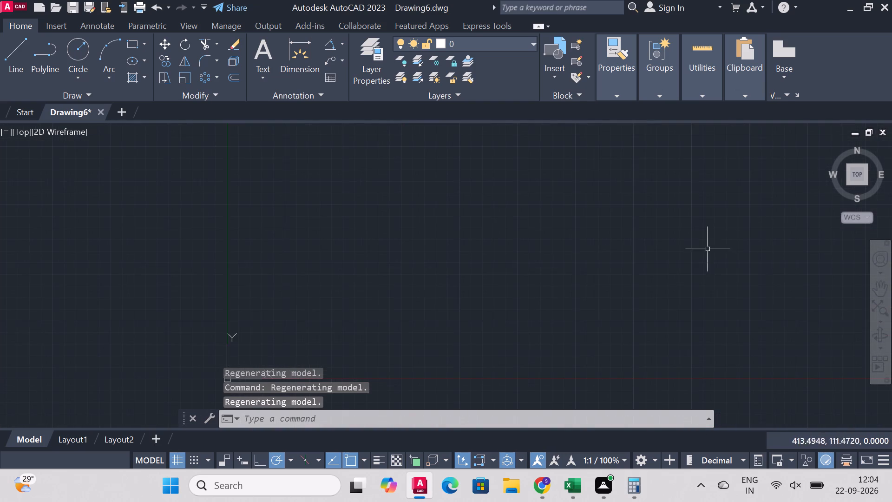
pyautogui.scroll(2, 702, 245)
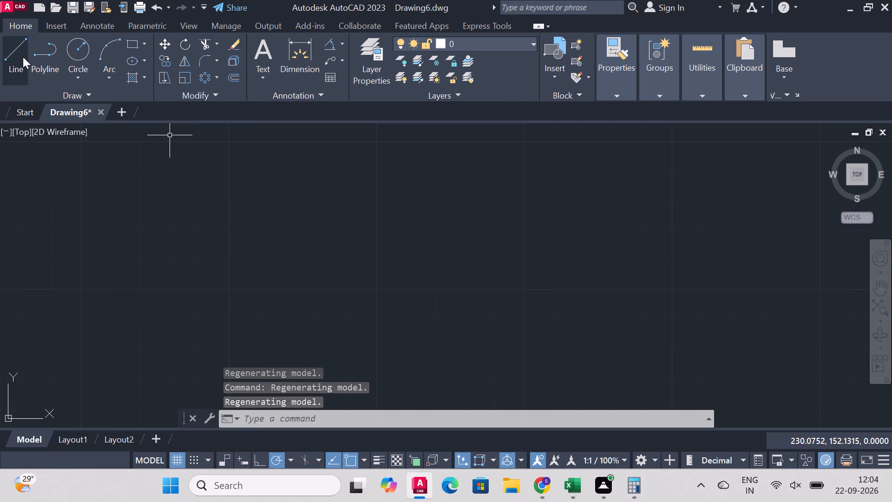
pyautogui.click(23, 57)
pyautogui.scroll(-2, 348, 252)
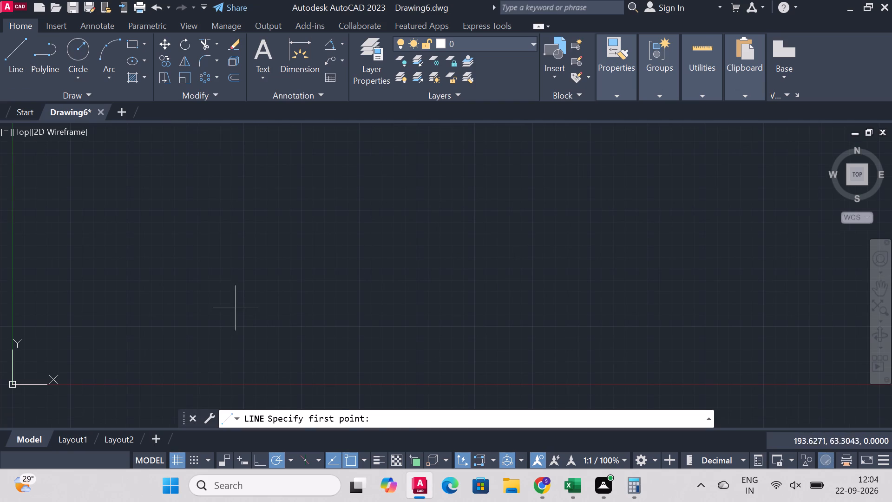
pyautogui.click(235, 305)
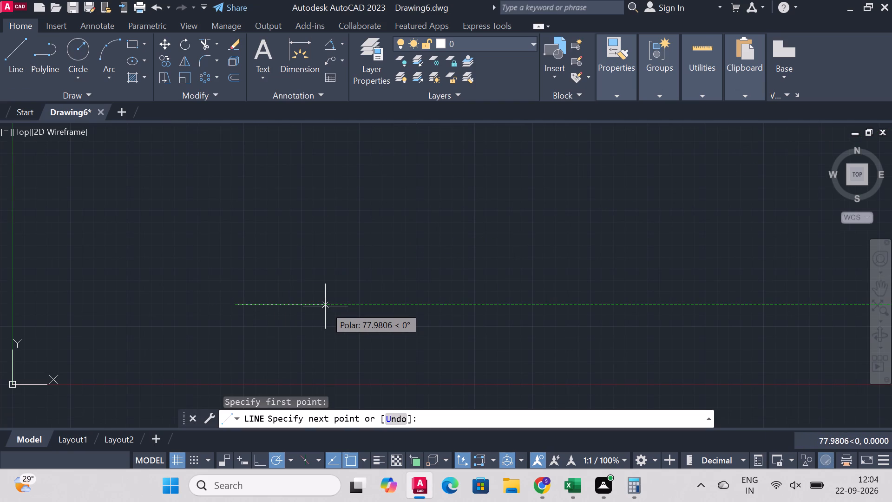
pyautogui.write('21')
pyautogui.press('BackSpace')
pyautogui.press('BackSpace')
pyautogui.write('62')
pyautogui.press('Return')
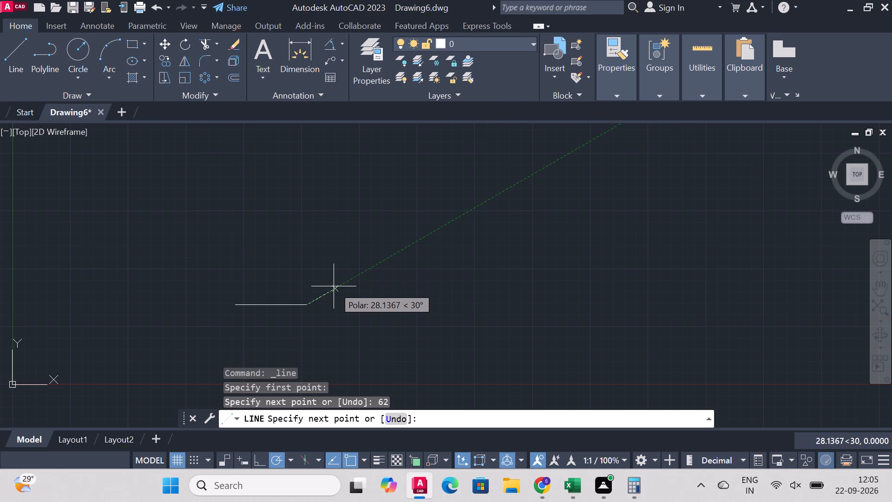
pyautogui.rightClick(329, 300)
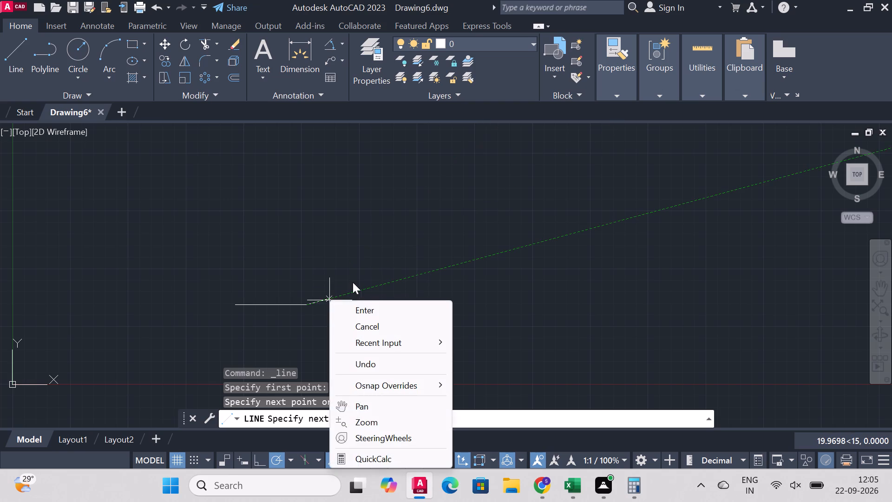
pyautogui.click(376, 308)
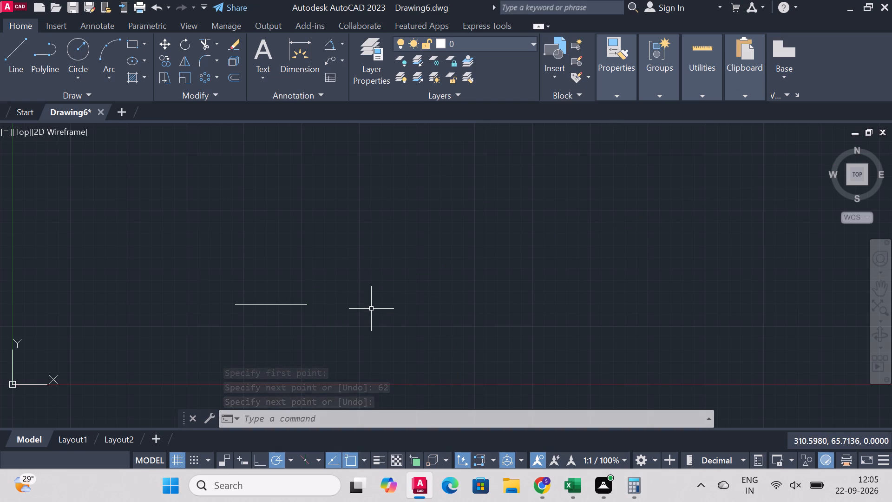
# Draw a line 31 units along the base line from its right endpoint to its middle, continuing vertically upward about 240 units.
pyautogui.scroll(3, 256, 321)
pyautogui.scroll(-1, 256, 321)
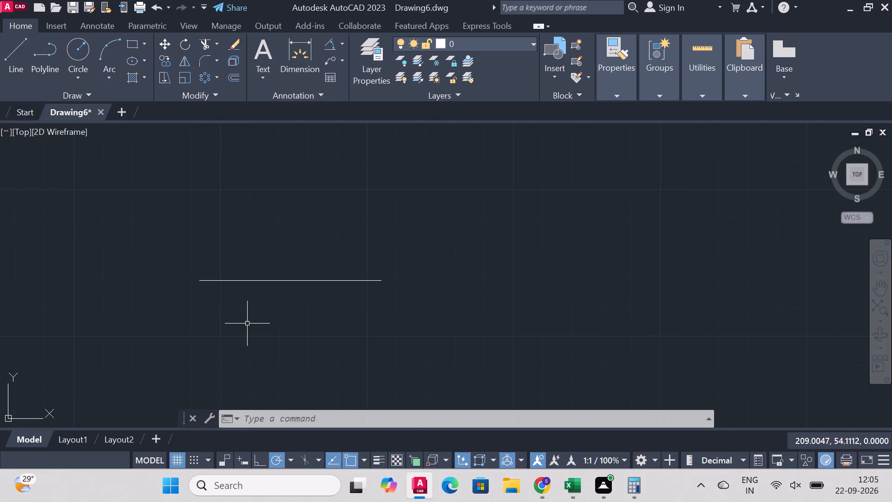
pyautogui.scroll(-2, 323, 265)
pyautogui.scroll(1, 308, 284)
pyautogui.click(14, 50)
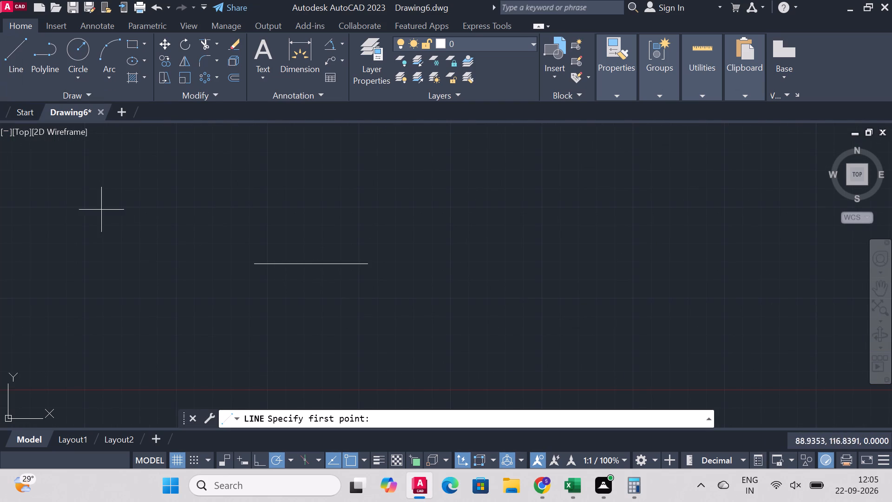
pyautogui.scroll(3, 306, 257)
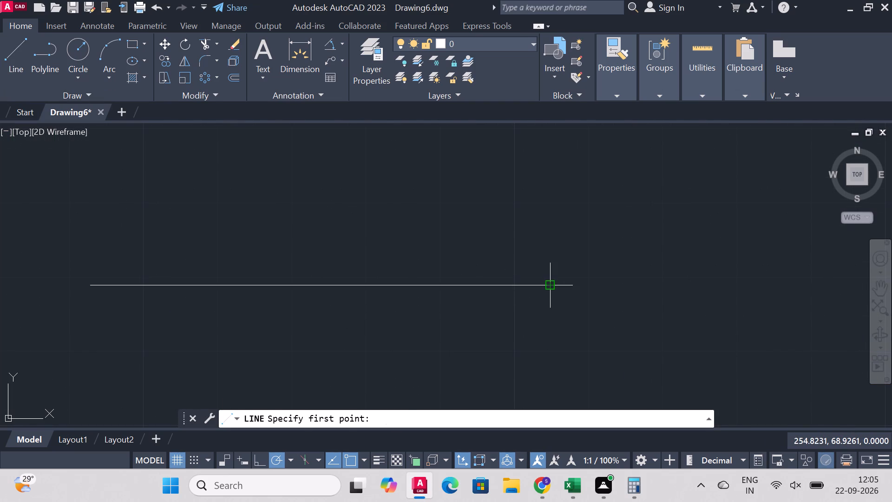
pyautogui.click(547, 288)
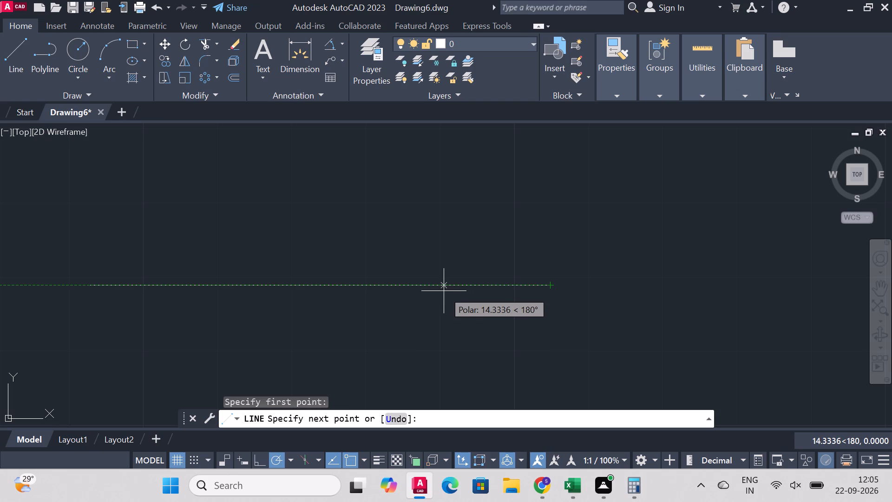
pyautogui.write('31')
pyautogui.press('Return')
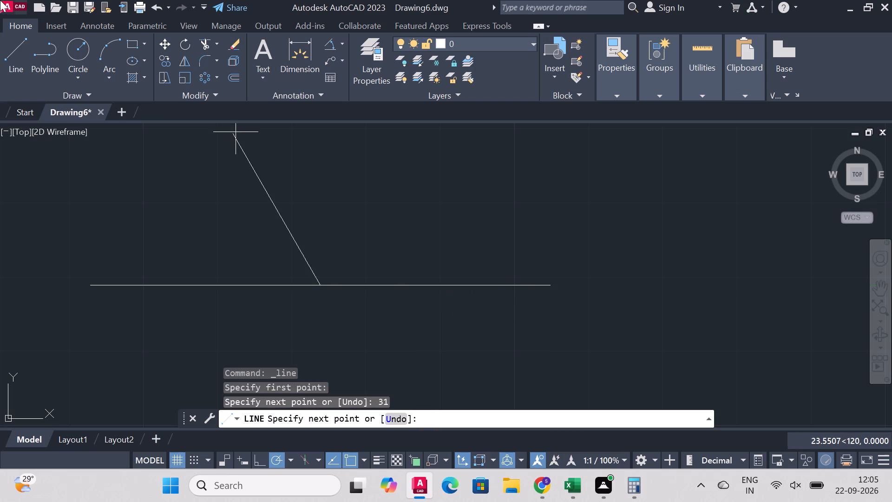
pyautogui.scroll(-6, 306, 189)
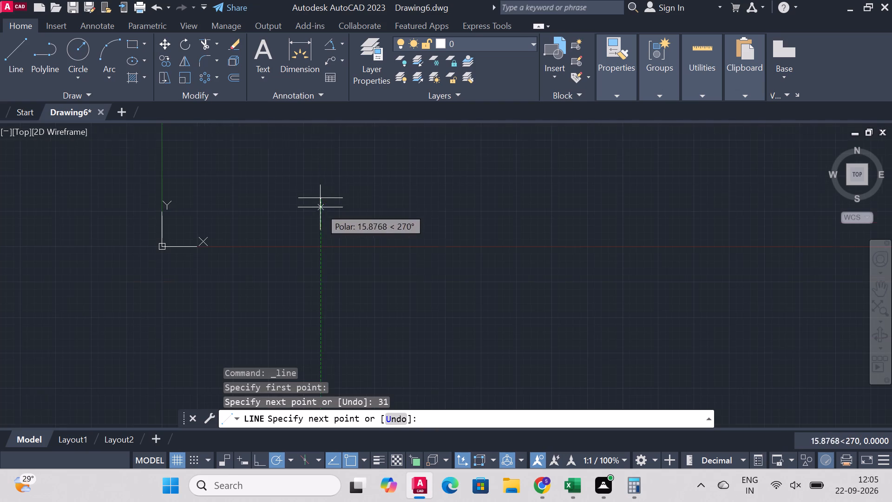
pyautogui.scroll(-2, 320, 207)
pyautogui.scroll(3, 318, 171)
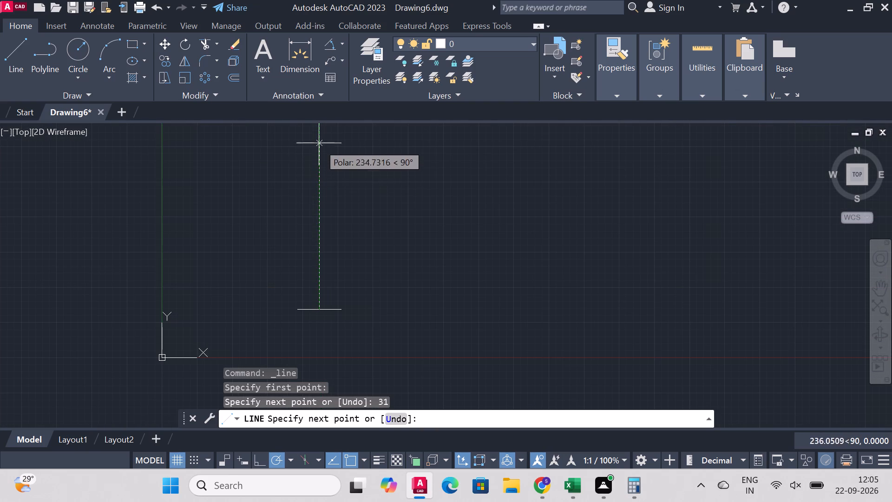
pyautogui.click(319, 136)
pyautogui.rightClick(319, 136)
pyautogui.click(348, 134)
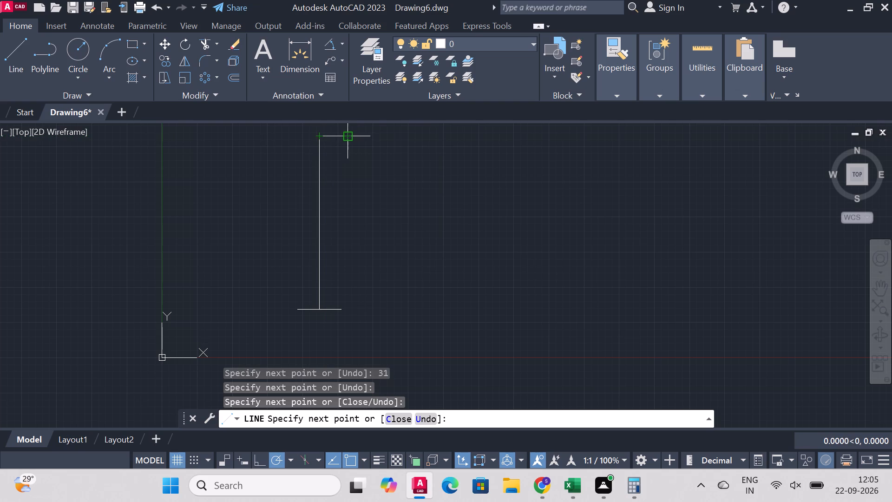
pyautogui.rightClick(346, 172)
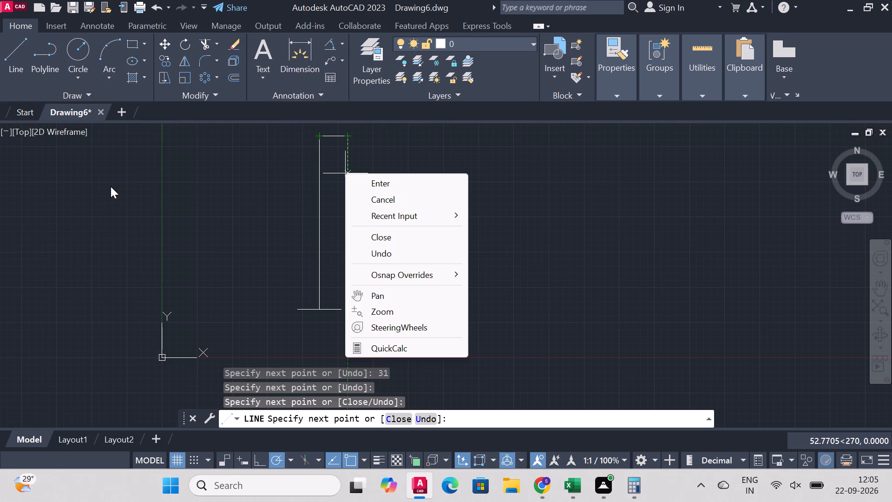
pyautogui.click(372, 203)
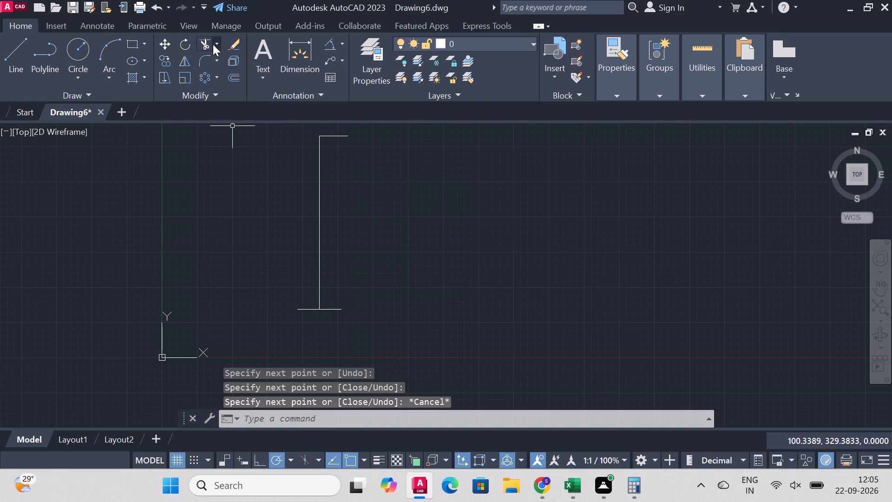
# Trim away the short horizontal segment atop the vertical line and the overlapping segment on the base line's right half.
pyautogui.click(207, 45)
pyautogui.click(339, 137)
pyautogui.scroll(1, 341, 247)
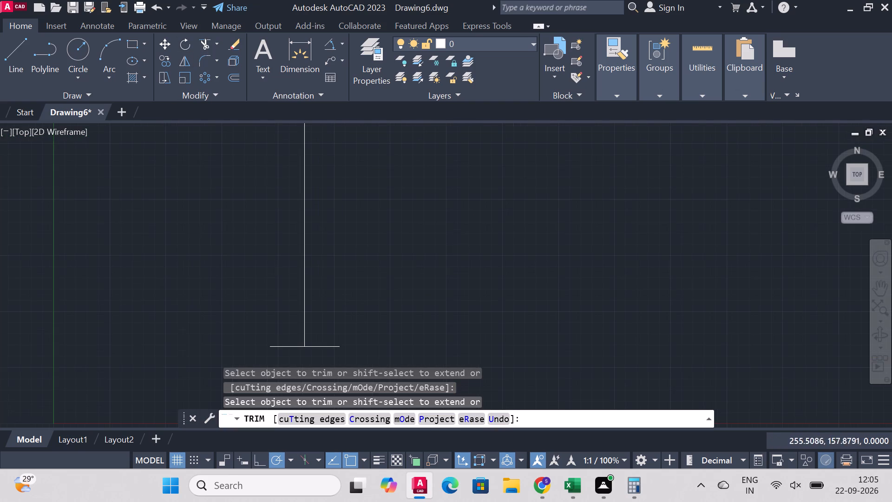
pyautogui.scroll(-3, 368, 310)
pyautogui.scroll(3, 370, 318)
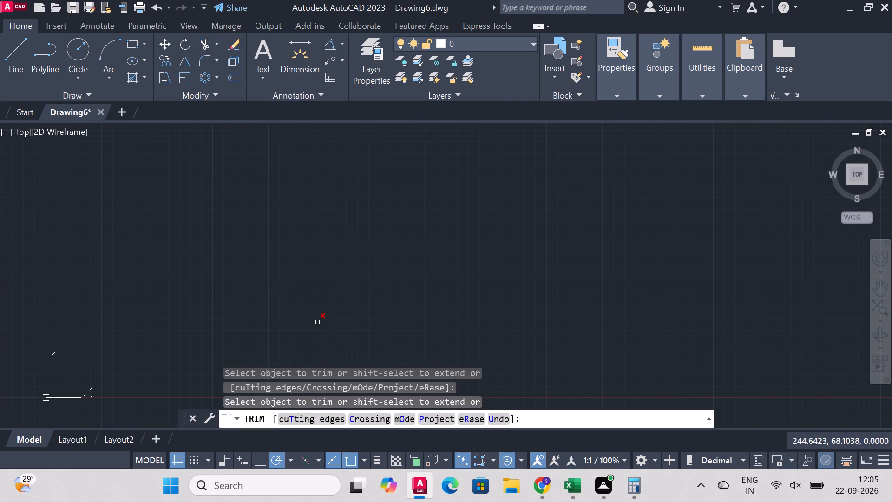
pyautogui.click(317, 322)
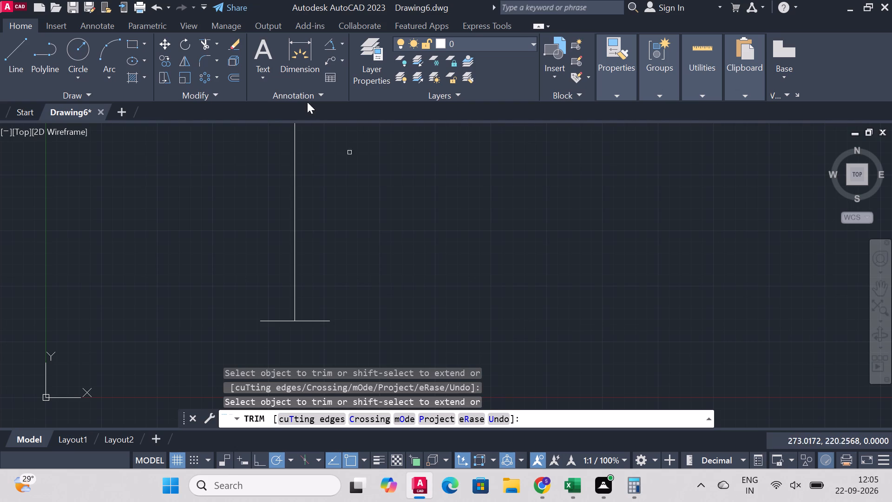
# Draw a line from the base line's midpoint 10 units to the right along the base, continuing 22 units vertically upward.
pyautogui.scroll(-1, 445, 213)
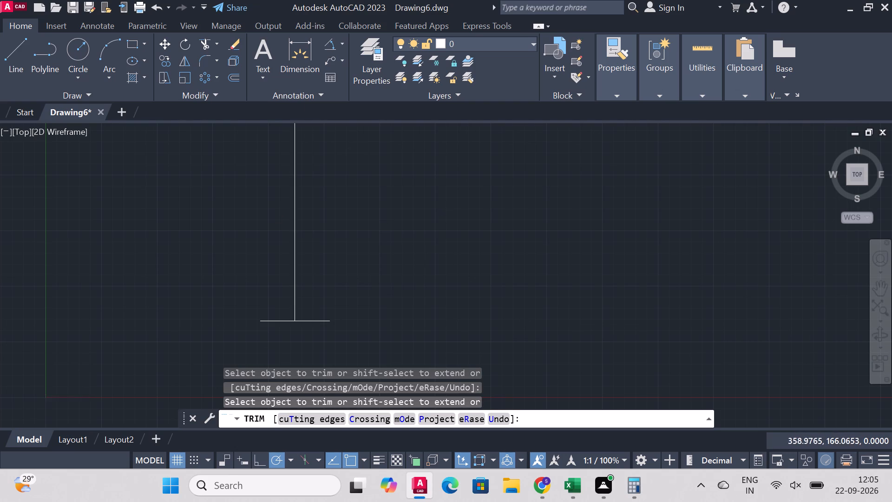
pyautogui.scroll(-1, 445, 213)
pyautogui.scroll(3, 434, 303)
pyautogui.scroll(-3, 186, 252)
pyautogui.scroll(4, 145, 188)
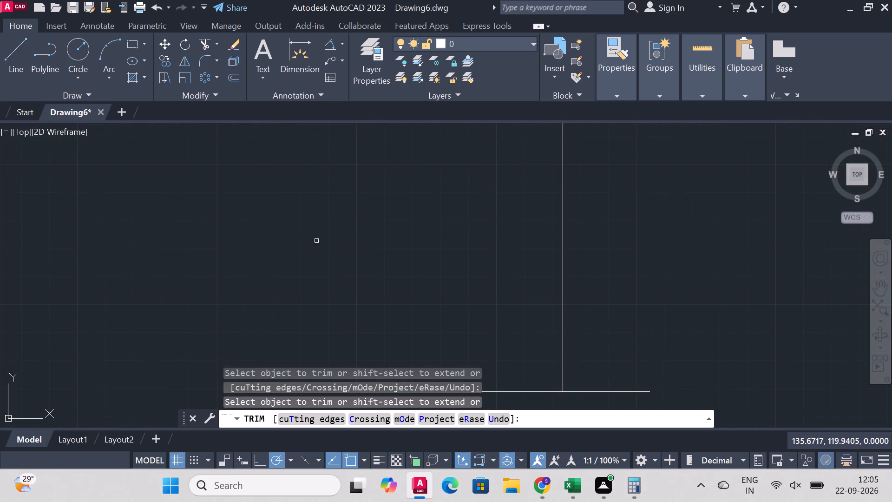
pyautogui.scroll(-2, 316, 232)
pyautogui.scroll(2, 387, 302)
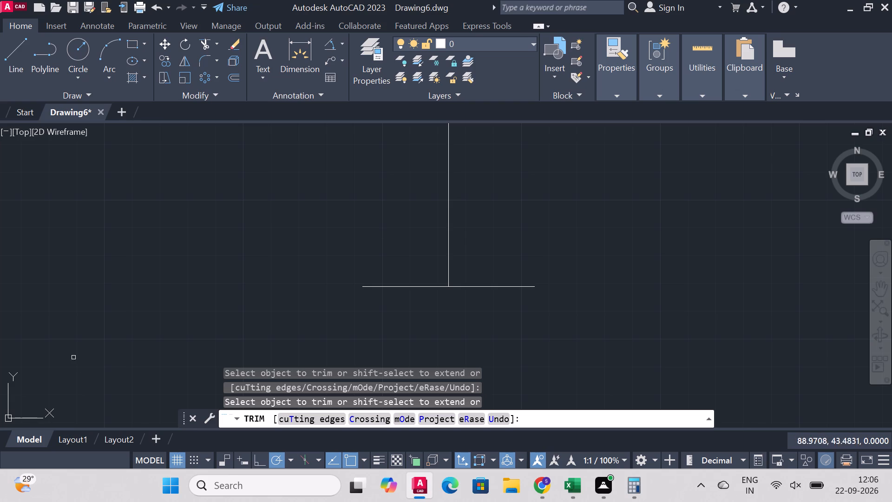
pyautogui.click(5, 47)
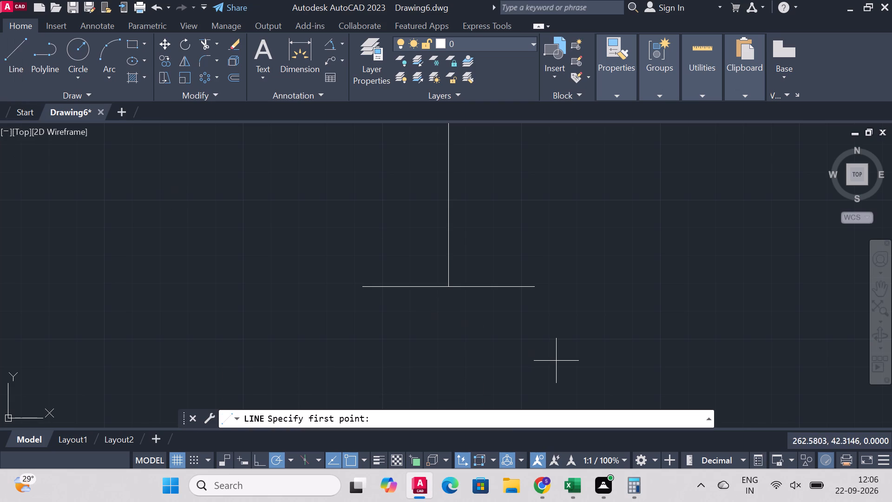
pyautogui.scroll(2, 554, 348)
pyautogui.scroll(-1, 387, 307)
pyautogui.scroll(2, 222, 195)
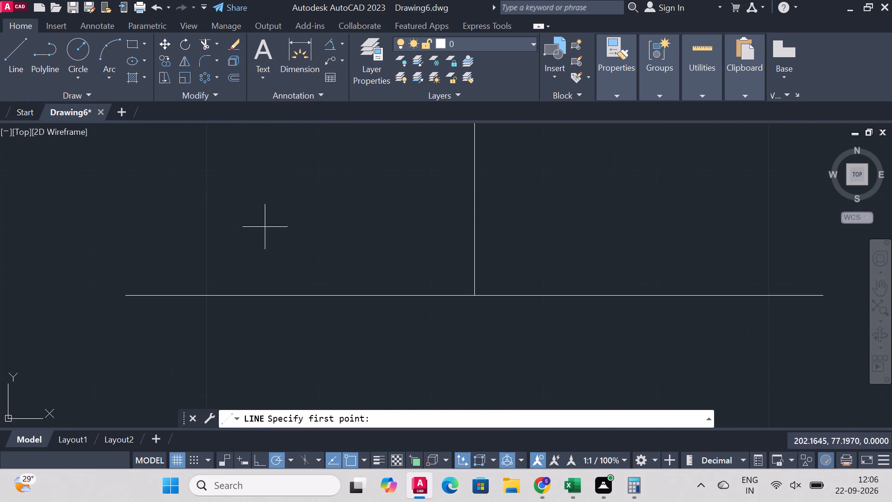
pyautogui.click(470, 292)
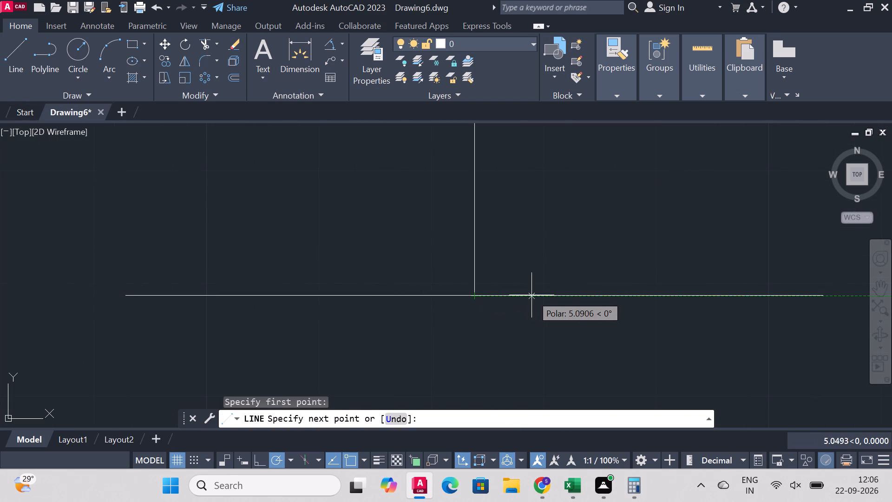
pyautogui.write('10')
pyautogui.press('Return')
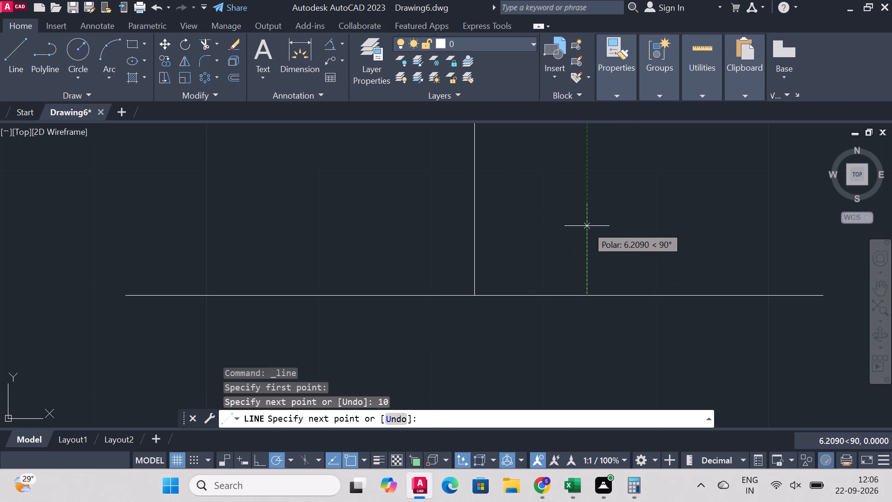
pyautogui.write('22')
pyautogui.press('Return')
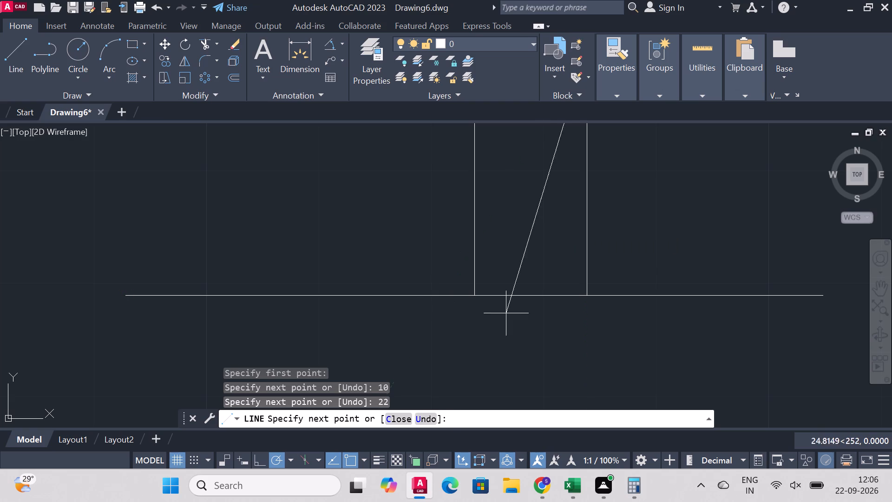
pyautogui.rightClick(564, 293)
pyautogui.click(599, 116)
# Draw a line from the base midpoint 10 units left, 22 units up, and across to the top of the right 22-unit vertical.
pyautogui.scroll(-4, 531, 301)
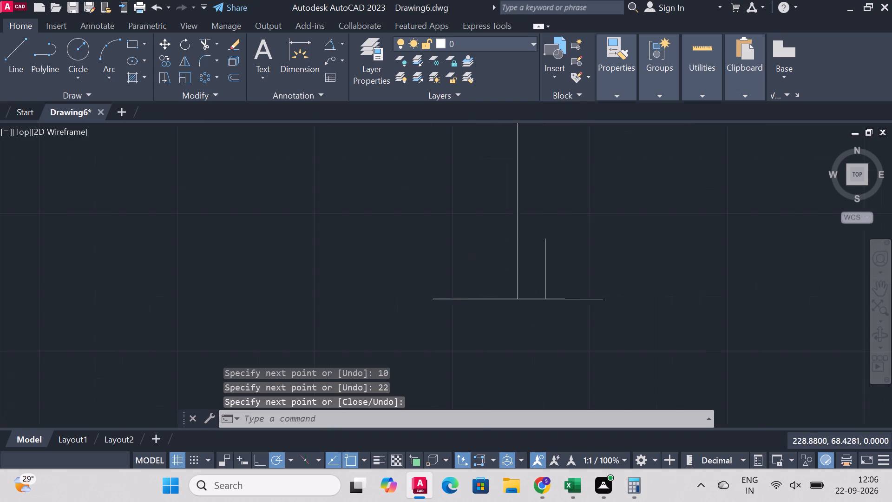
pyautogui.scroll(2, 540, 262)
pyautogui.scroll(-3, 531, 310)
pyautogui.scroll(3, 526, 335)
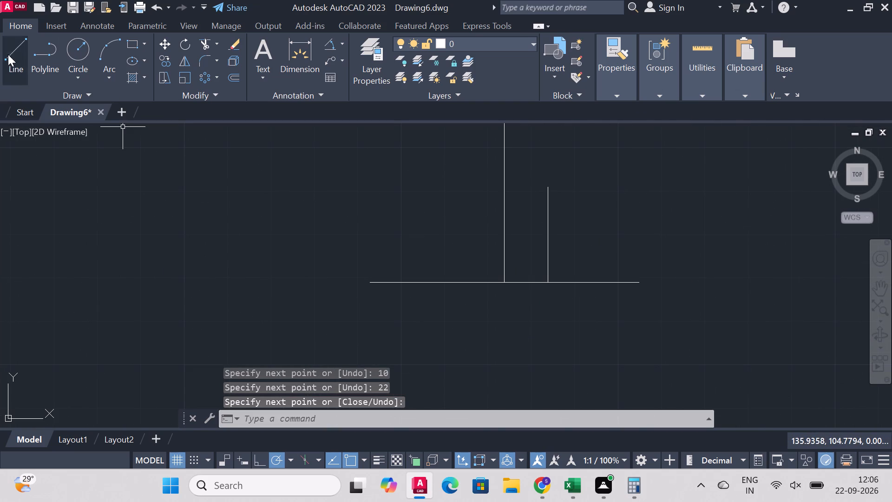
pyautogui.click(8, 54)
pyautogui.scroll(1, 352, 263)
pyautogui.click(592, 293)
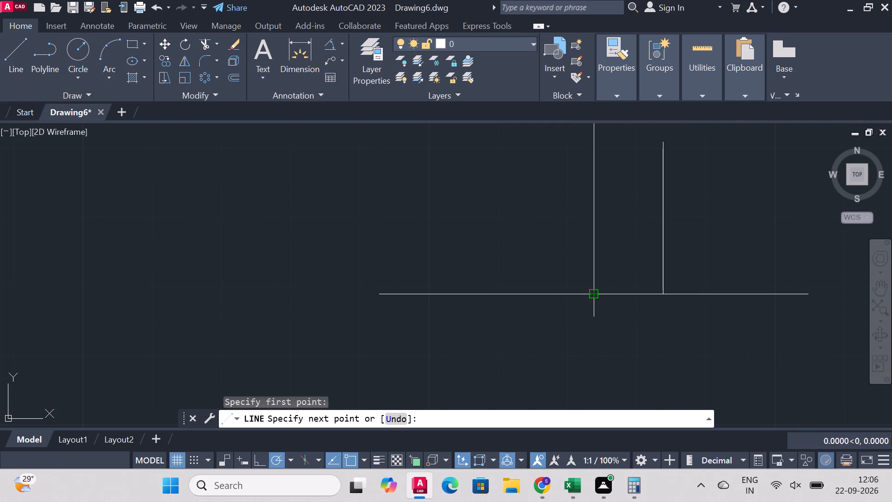
pyautogui.write('10')
pyautogui.press('Return')
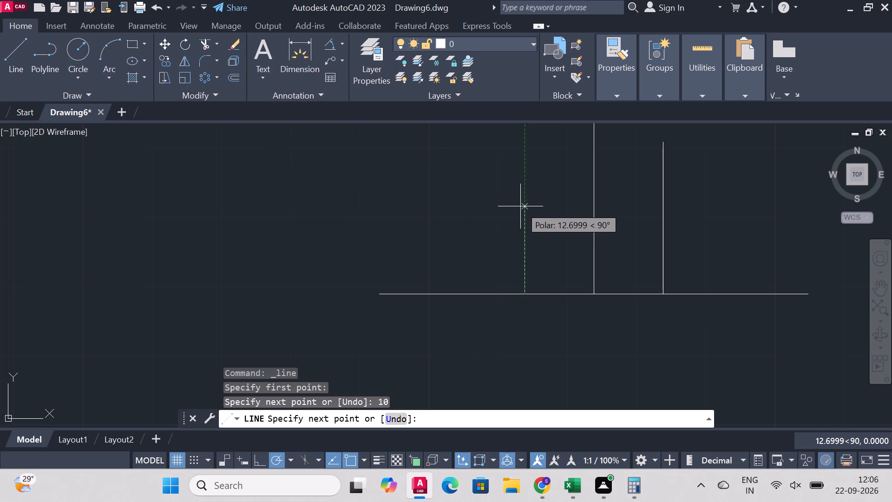
pyautogui.write('22')
pyautogui.press('Return')
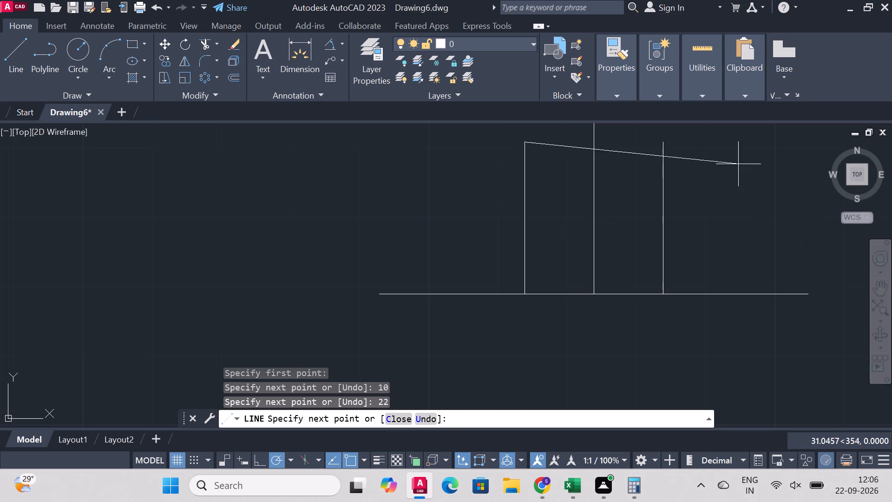
pyautogui.click(661, 143)
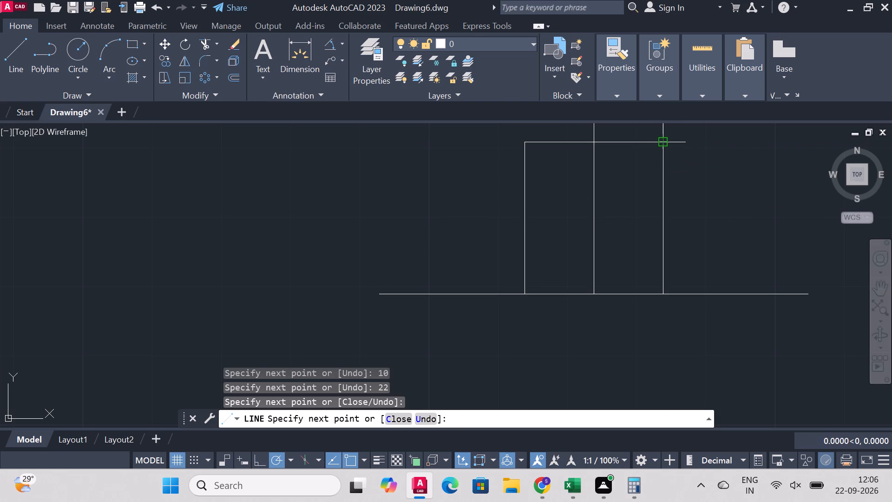
pyautogui.rightClick(661, 143)
pyautogui.click(683, 150)
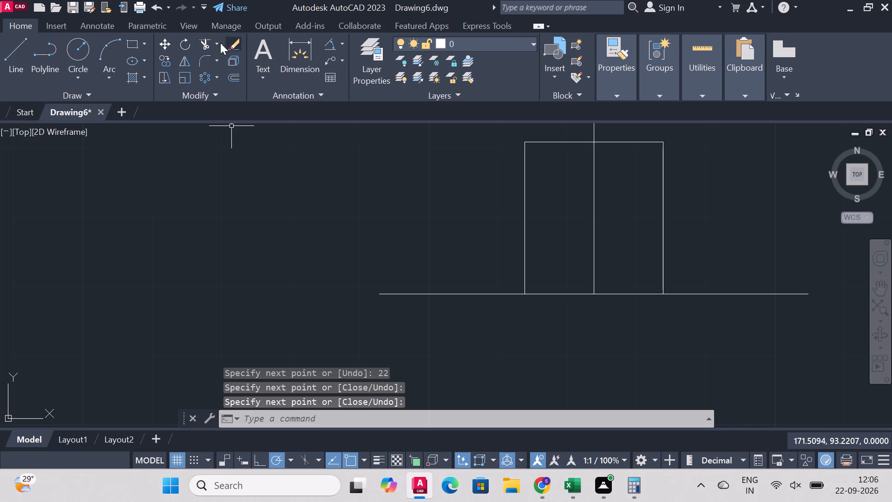
# Trim the centre line inside the 20 by 22 rectangle and the base line segments between its two vertical sides.
pyautogui.click(208, 44)
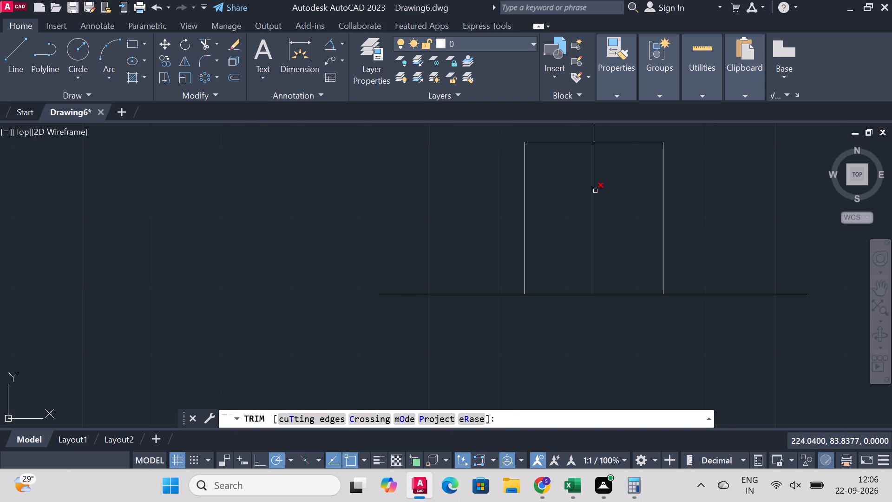
pyautogui.click(595, 191)
pyautogui.click(555, 294)
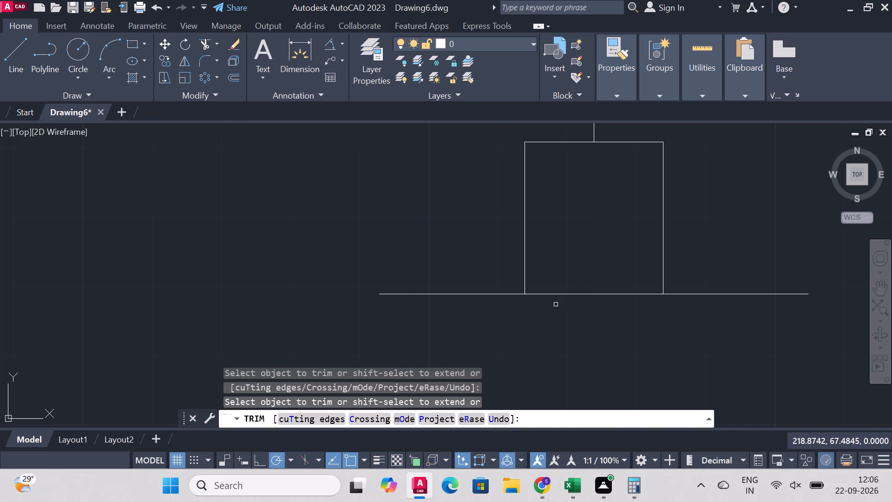
pyautogui.click(556, 296)
pyautogui.click(617, 292)
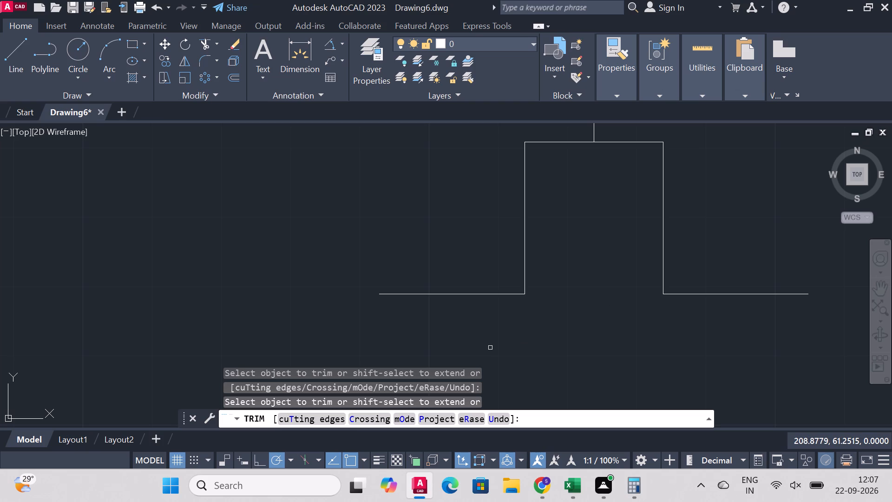
# Close the notch's open base with two consecutive 10-unit horizontal line segments, starting at its lower left corner and running right.
pyautogui.scroll(-2, 642, 265)
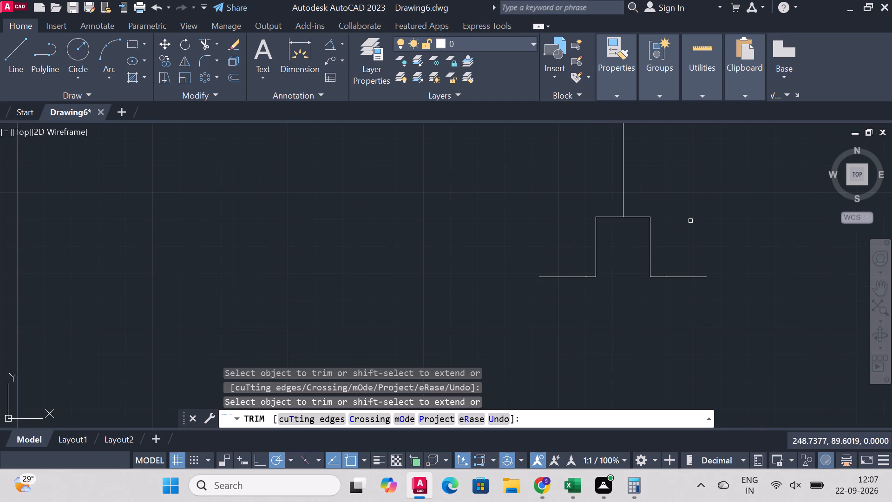
pyautogui.scroll(-3, 696, 215)
pyautogui.scroll(3, 763, 217)
pyautogui.click(3, 65)
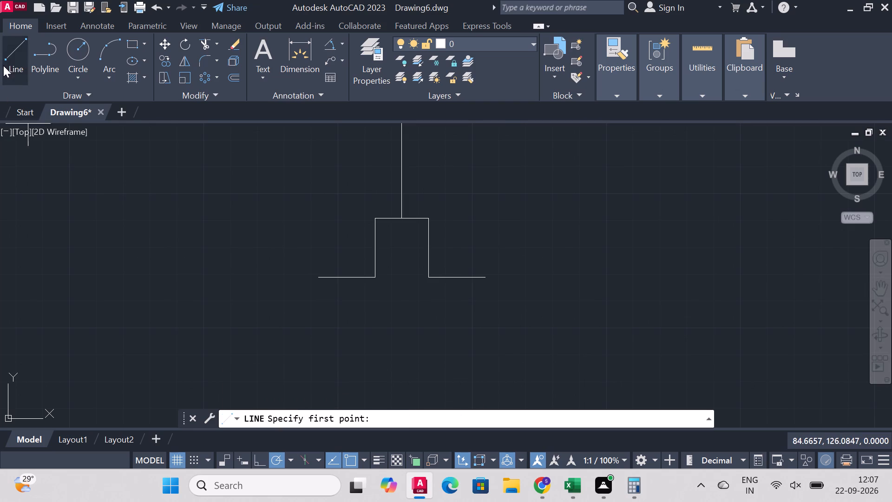
pyautogui.scroll(2, 390, 280)
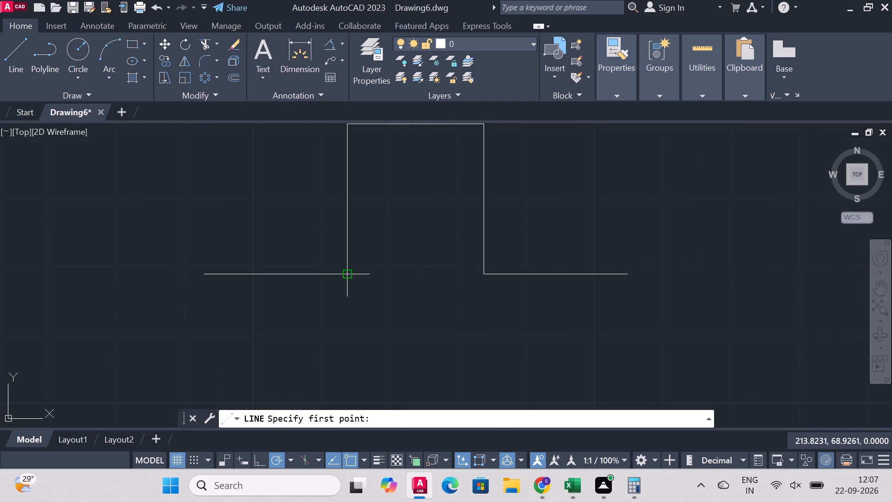
pyautogui.click(348, 277)
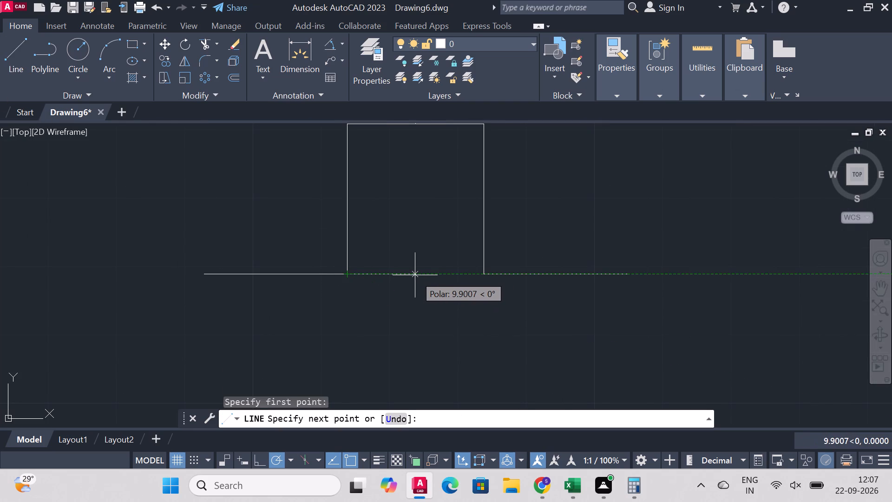
pyautogui.write('10')
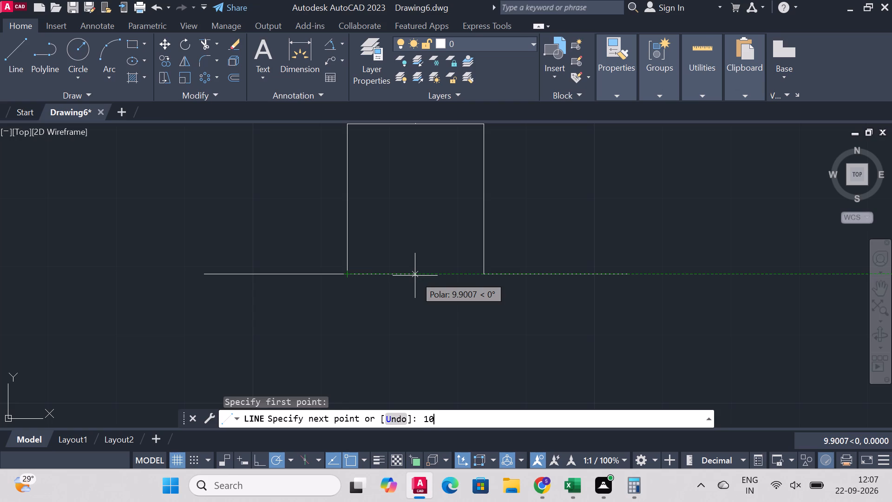
pyautogui.press('Return')
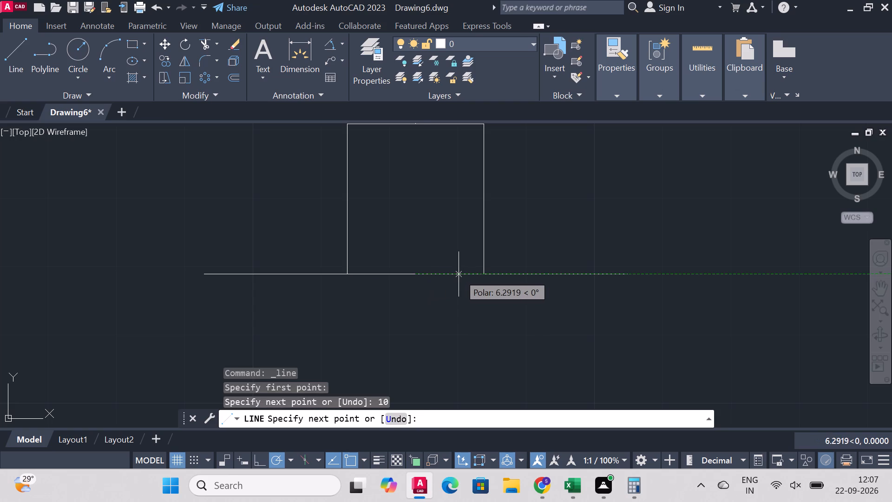
pyautogui.write('10')
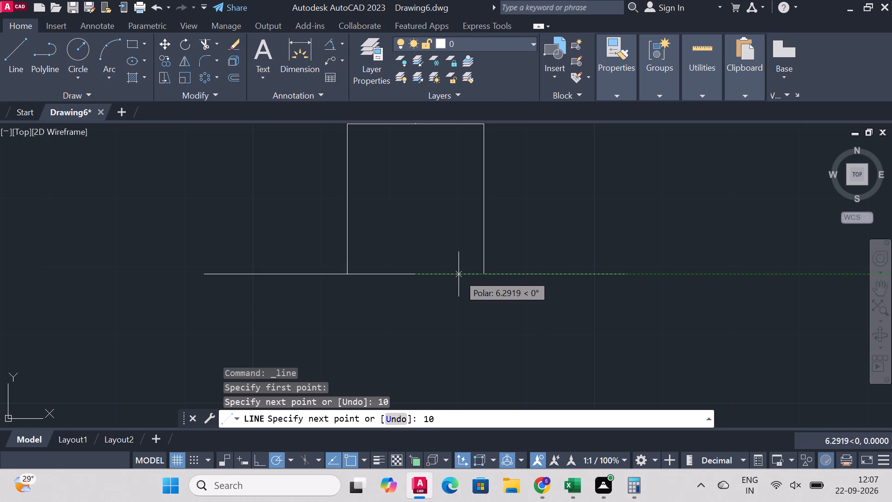
pyautogui.press('Return')
pyautogui.rightClick(350, 344)
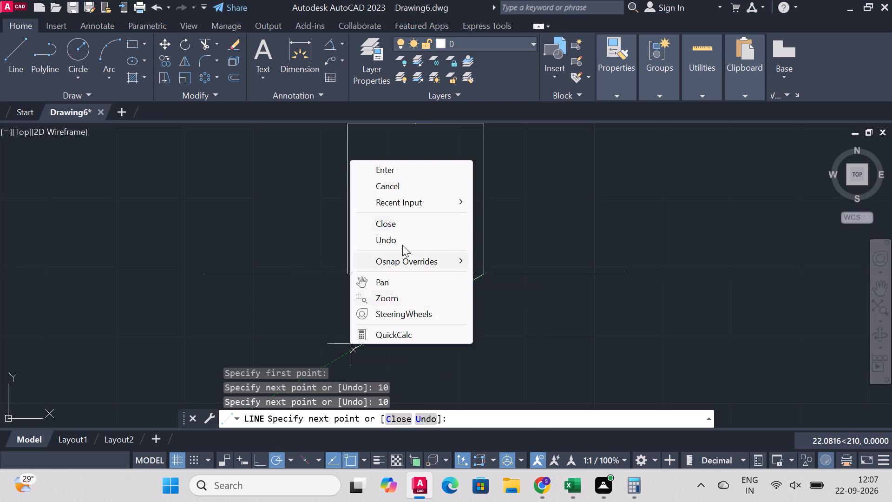
pyautogui.click(386, 167)
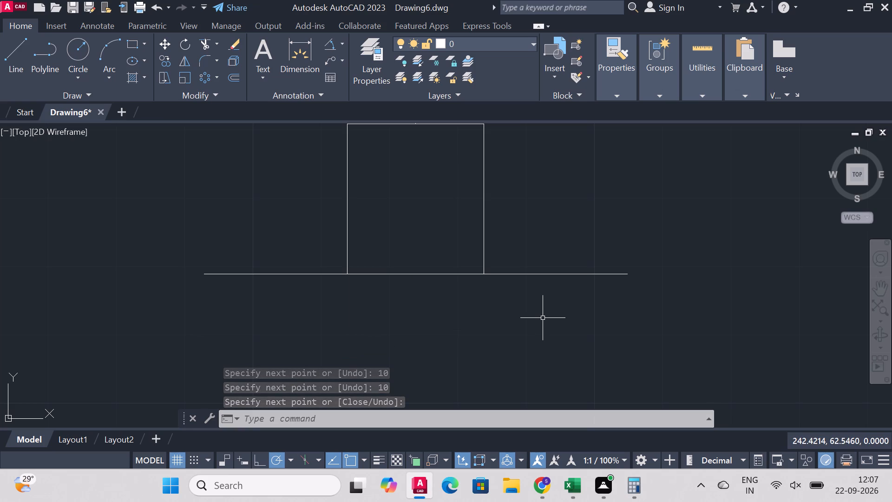
# Draw a line from the base midpoint 30 units vertically upward, continuing horizontally right for about 51 units.
pyautogui.scroll(-3, 585, 320)
pyautogui.scroll(2, 606, 293)
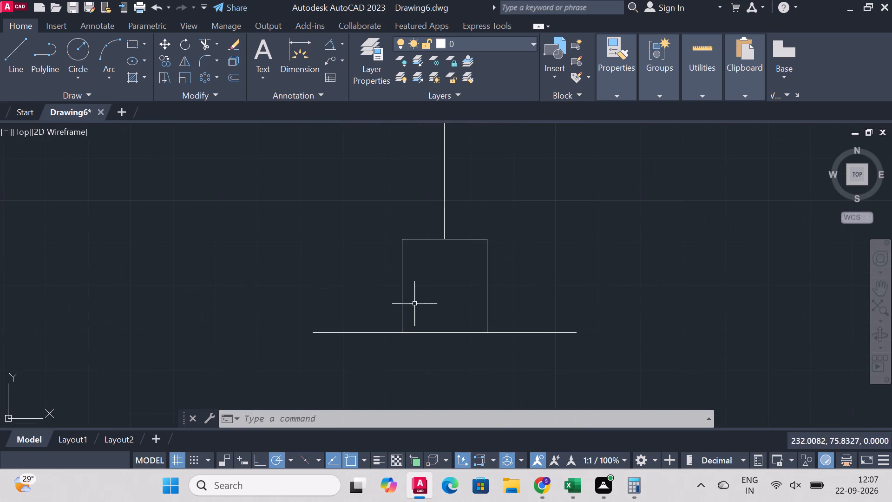
pyautogui.click(26, 58)
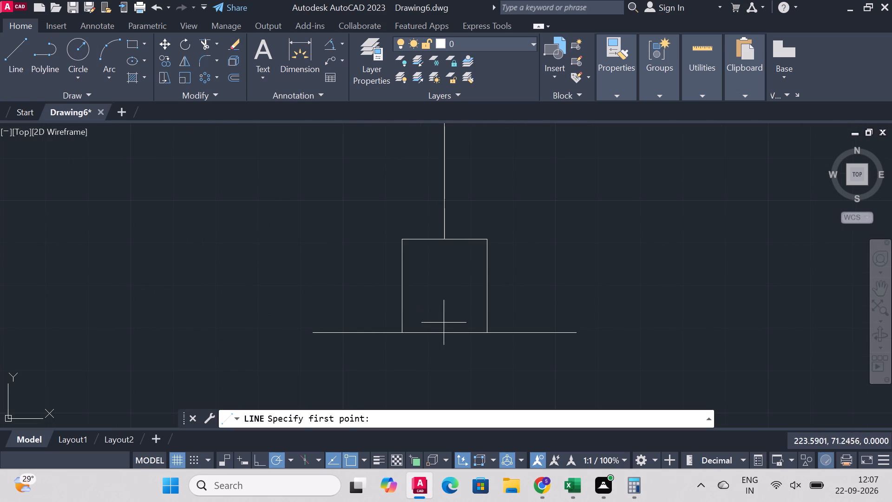
pyautogui.click(444, 331)
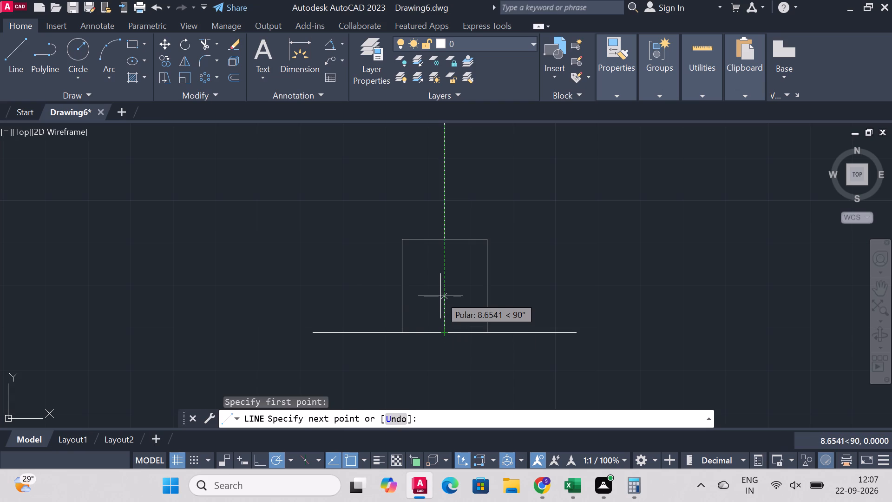
pyautogui.write('30')
pyautogui.press('Return')
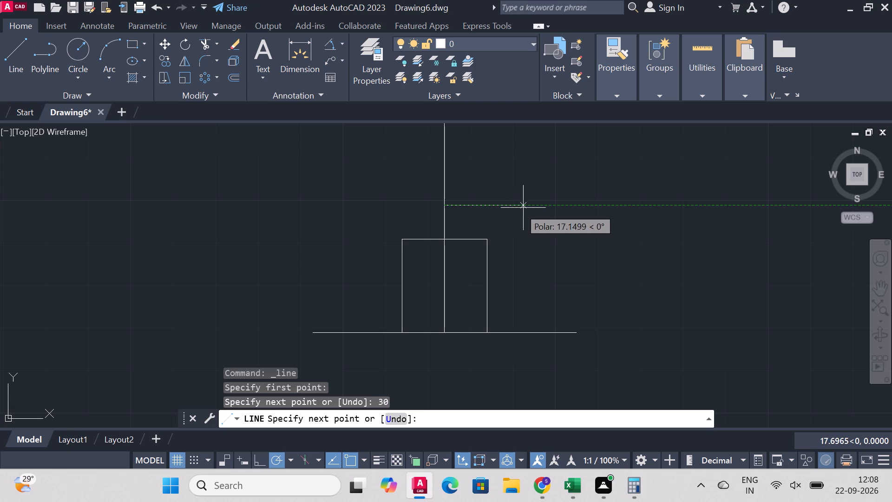
pyautogui.click(660, 207)
pyautogui.rightClick(660, 207)
pyautogui.click(726, 213)
# Draw a freehand horizontal line leftward from the top of the 30-unit vertical, extending past the base line's left end.
pyautogui.rightClick(708, 220)
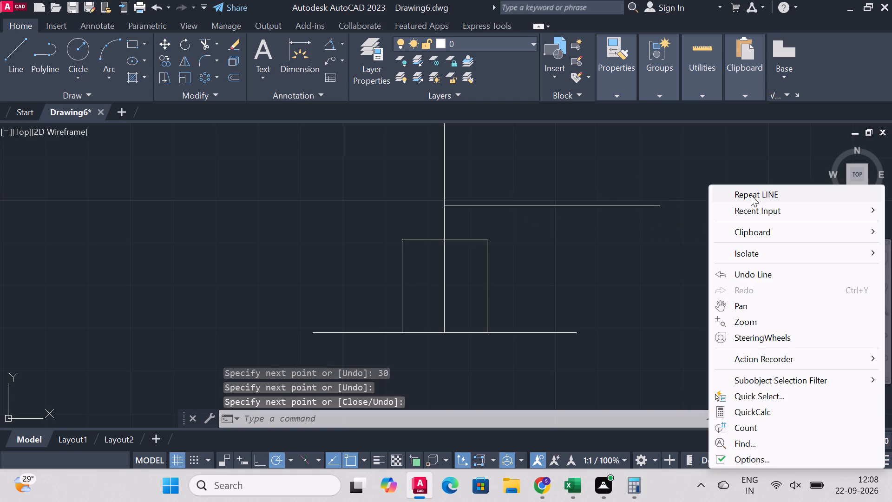
pyautogui.click(751, 195)
pyautogui.click(440, 208)
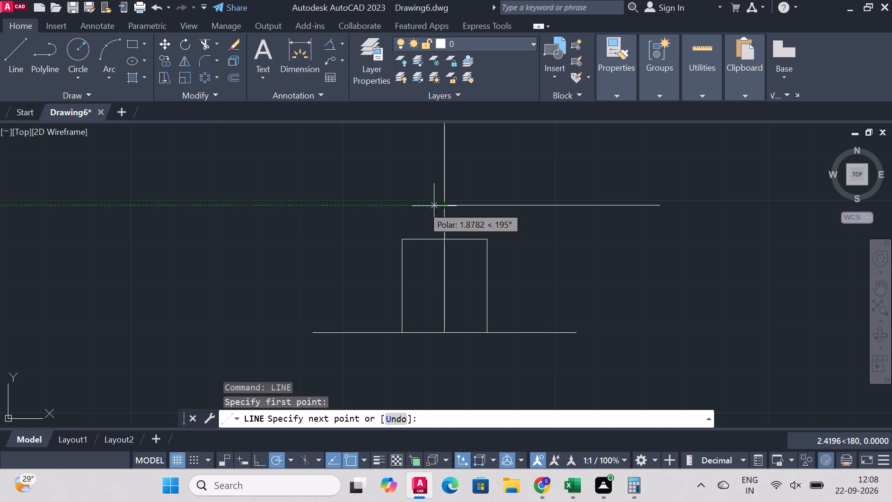
pyautogui.click(201, 202)
pyautogui.rightClick(201, 202)
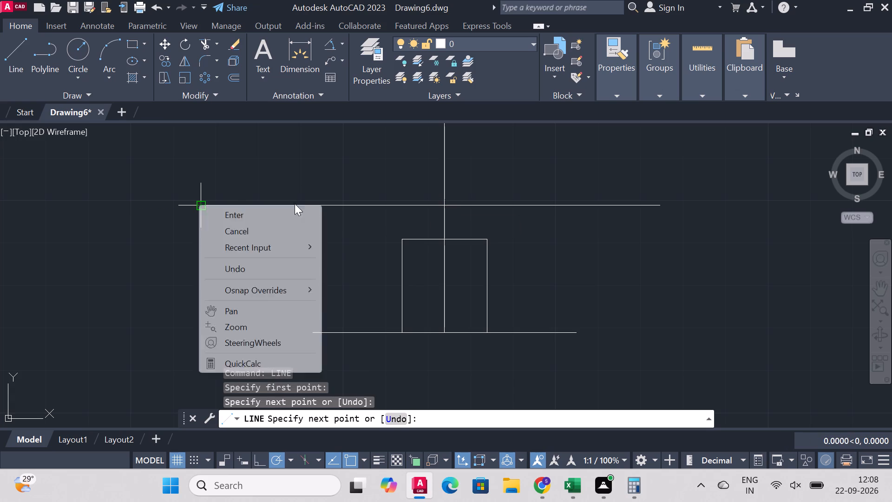
pyautogui.click(295, 212)
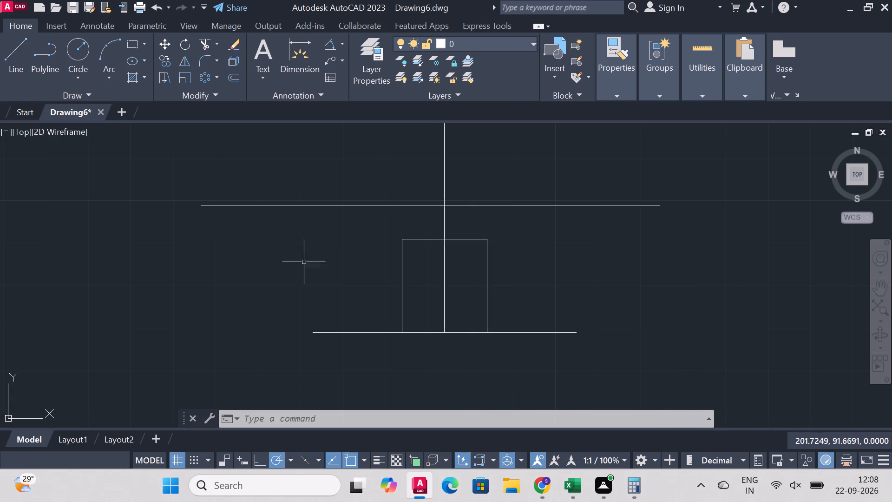
# Start a line at the lower right corner of the 20 by 22 rectangle.
pyautogui.click(8, 39)
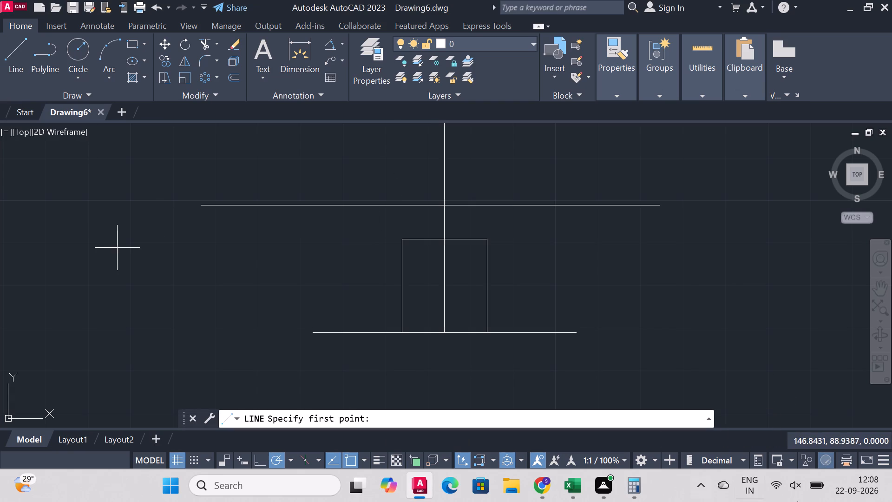
pyautogui.scroll(1, 452, 333)
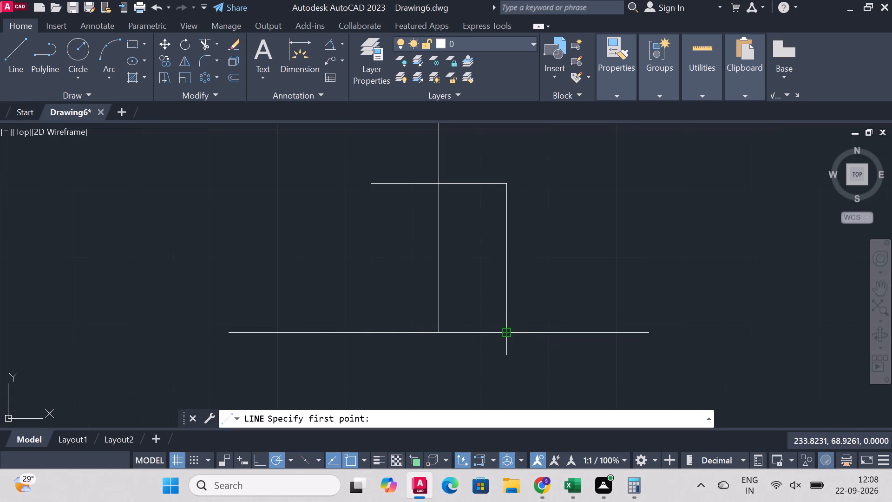
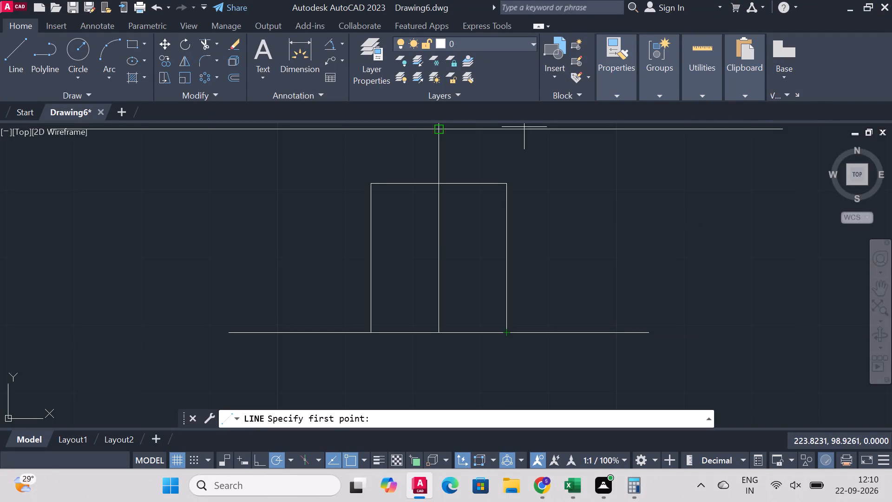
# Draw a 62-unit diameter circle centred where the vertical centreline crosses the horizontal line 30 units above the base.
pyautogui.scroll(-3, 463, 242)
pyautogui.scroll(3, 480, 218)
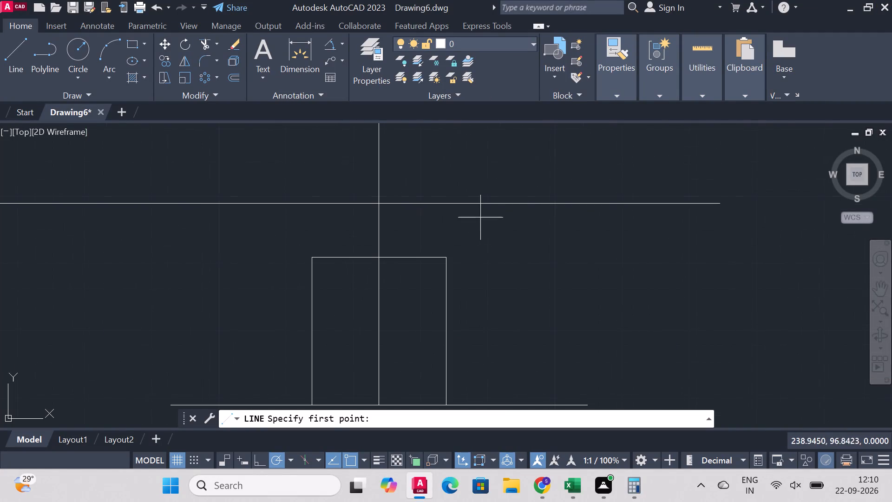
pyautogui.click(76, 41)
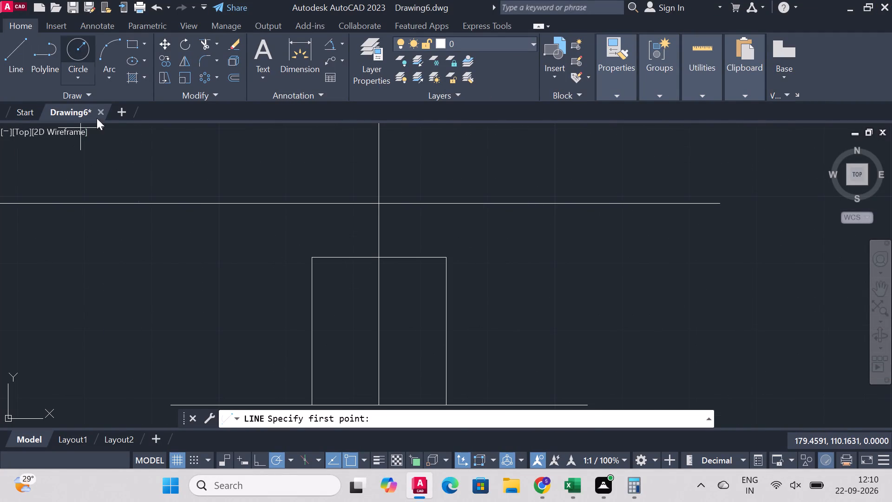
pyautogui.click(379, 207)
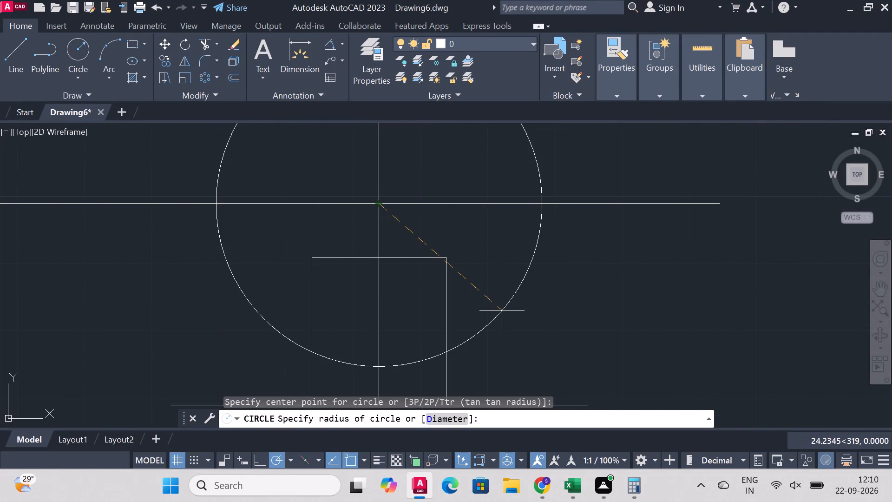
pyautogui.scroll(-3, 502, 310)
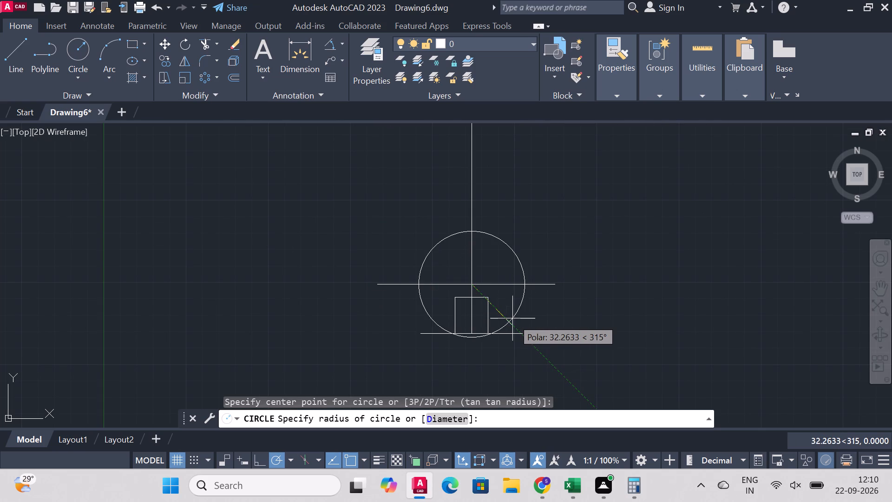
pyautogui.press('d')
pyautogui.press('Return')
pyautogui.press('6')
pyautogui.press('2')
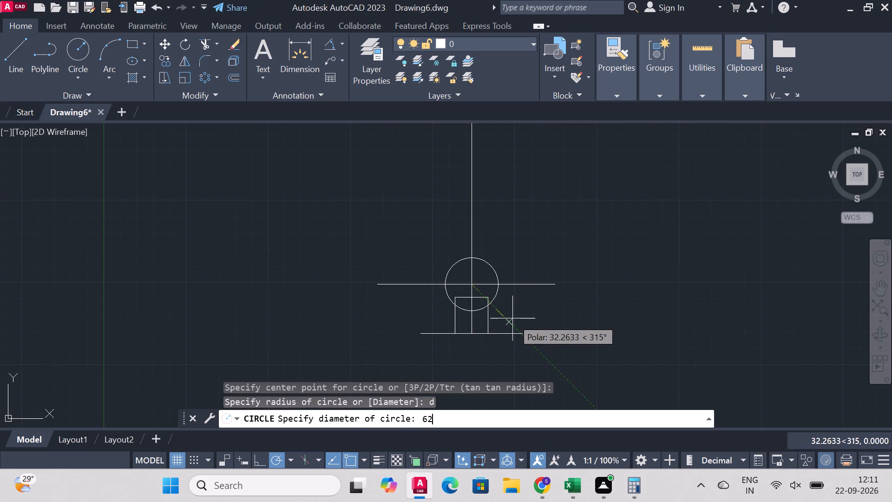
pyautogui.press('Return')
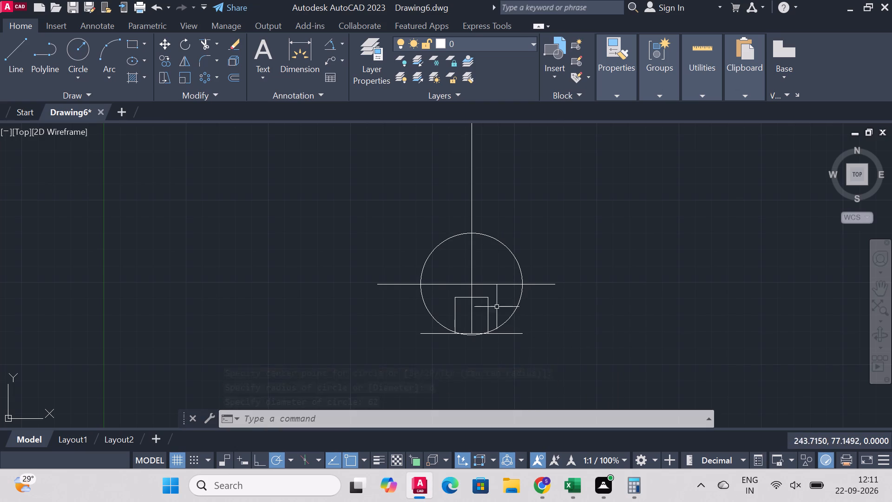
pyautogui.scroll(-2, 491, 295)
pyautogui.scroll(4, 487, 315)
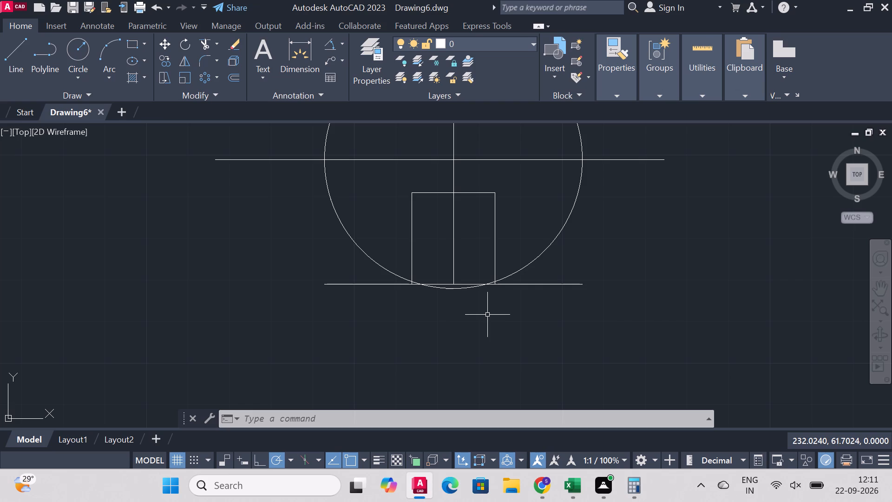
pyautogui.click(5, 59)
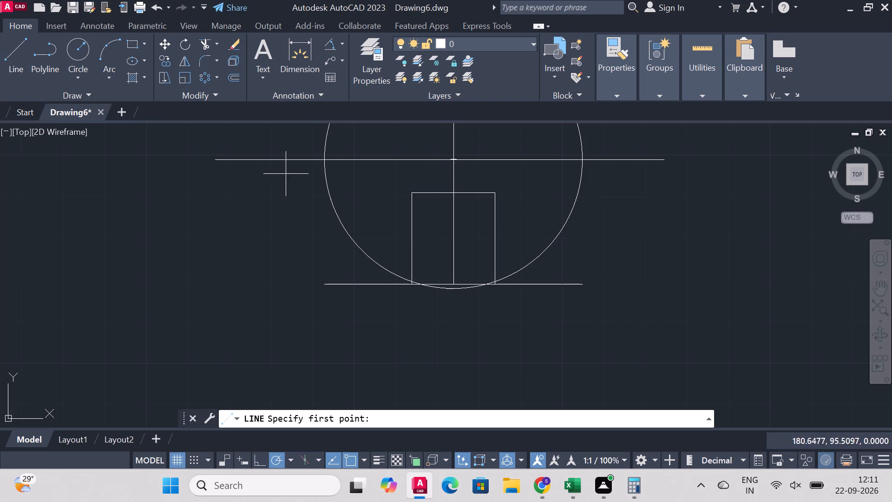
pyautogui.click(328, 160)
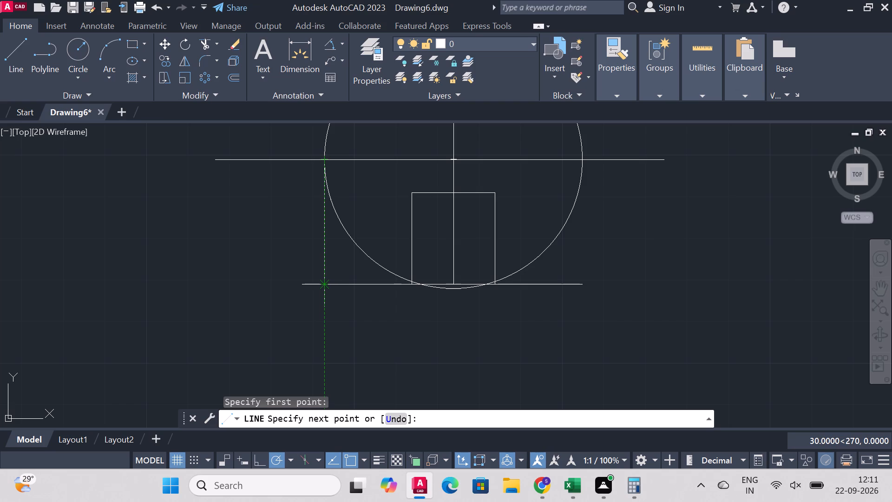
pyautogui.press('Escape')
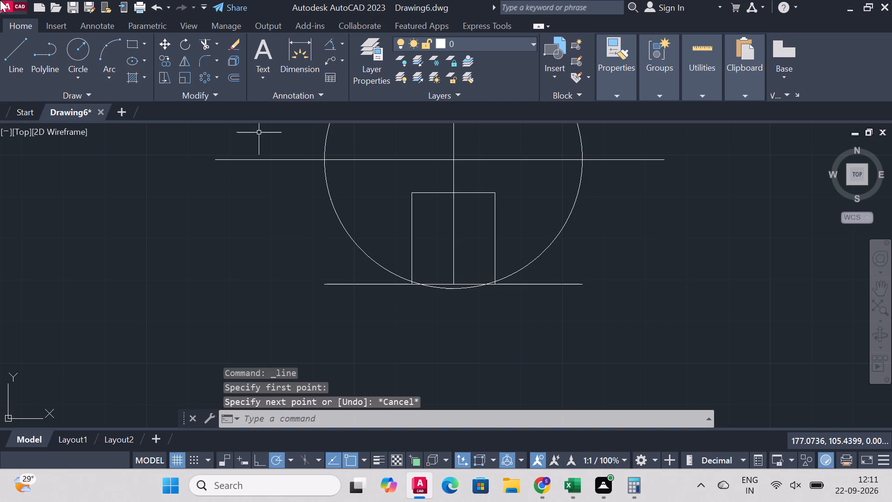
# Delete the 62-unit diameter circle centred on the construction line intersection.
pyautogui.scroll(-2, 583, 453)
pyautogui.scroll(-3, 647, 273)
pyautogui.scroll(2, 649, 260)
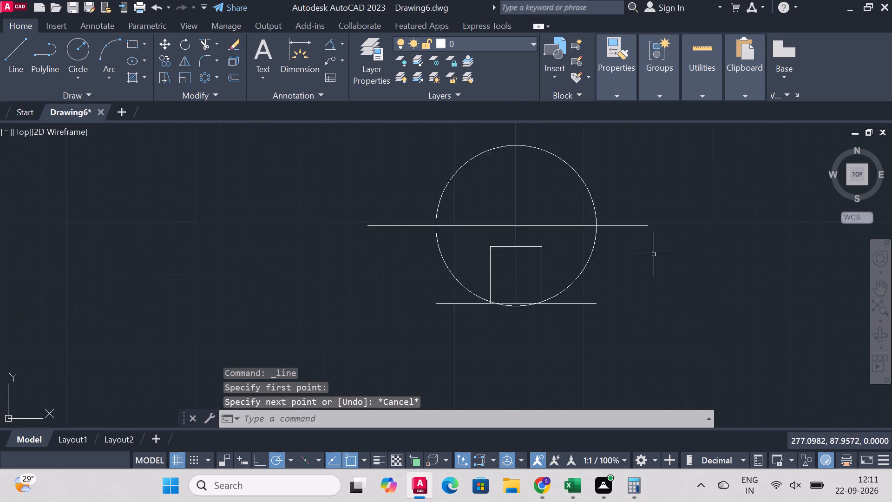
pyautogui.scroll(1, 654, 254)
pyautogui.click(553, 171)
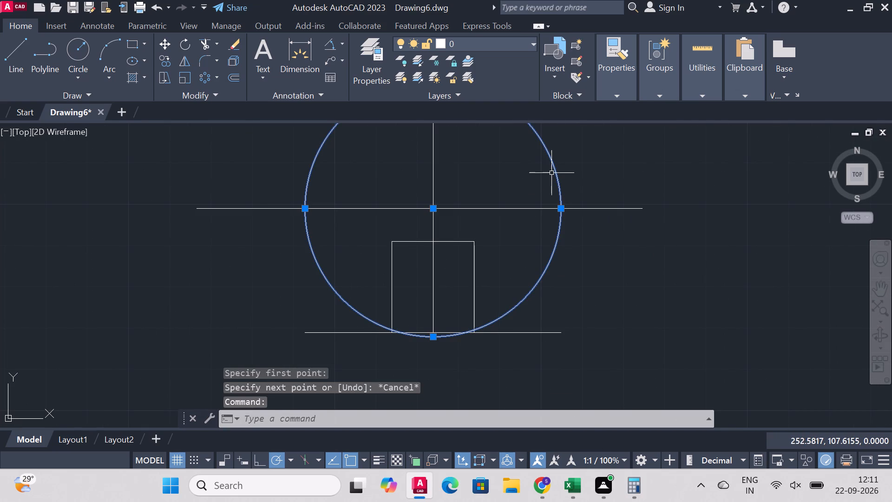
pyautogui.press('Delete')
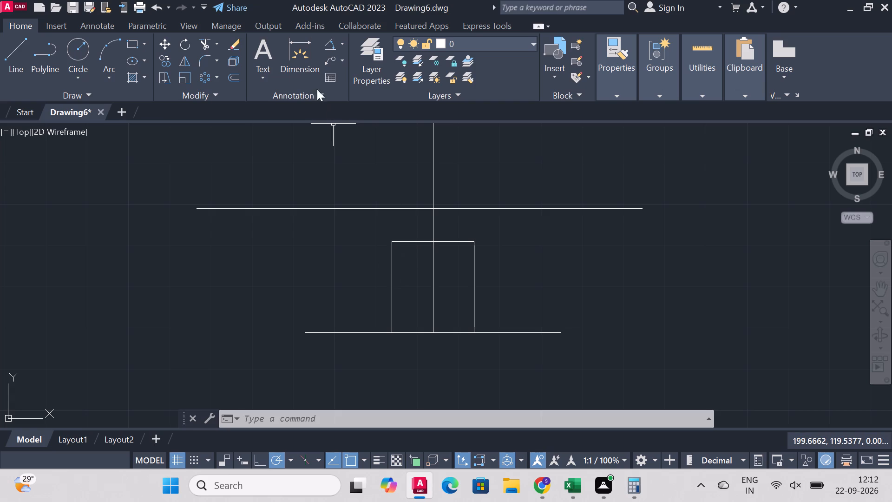
# Check the vertical distance from the construction line intersection to the base midpoint using a dimension preview.
pyautogui.click(299, 50)
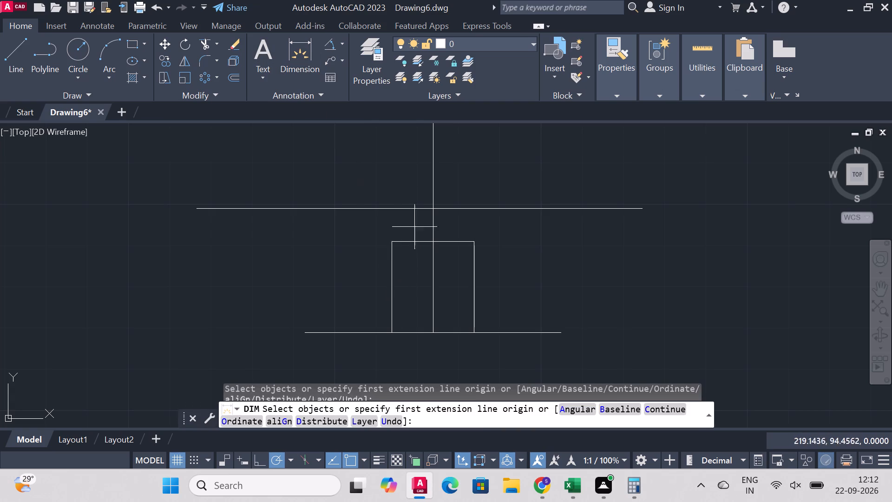
pyautogui.click(432, 210)
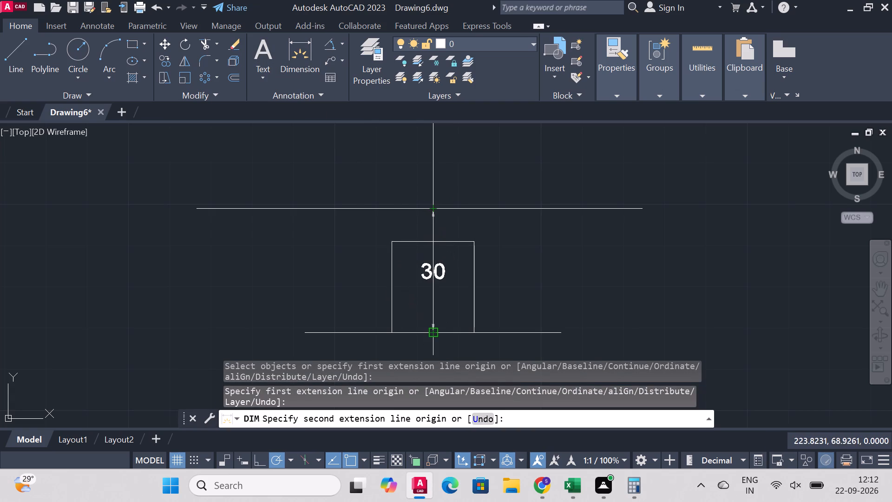
pyautogui.press('Escape')
pyautogui.click(176, 446)
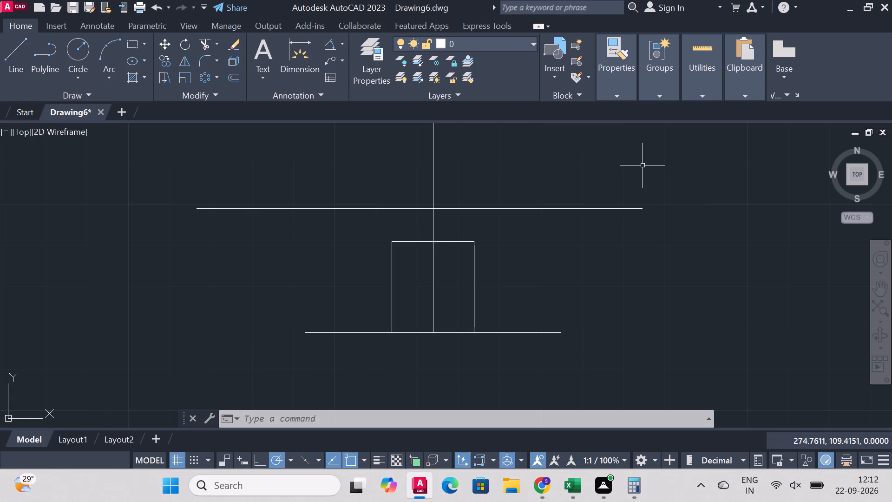
# Draw a 27-unit line vertically upward from the intersection of the centreline and the upper horizontal line.
pyautogui.click(17, 42)
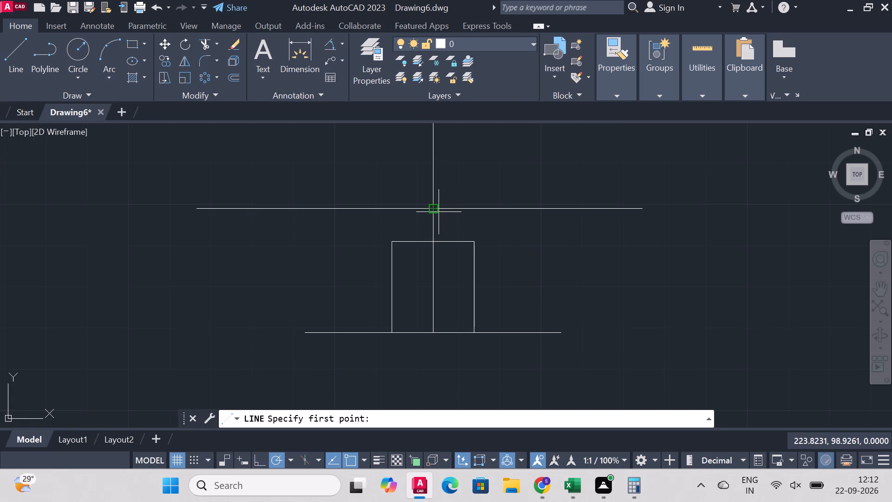
pyautogui.click(434, 208)
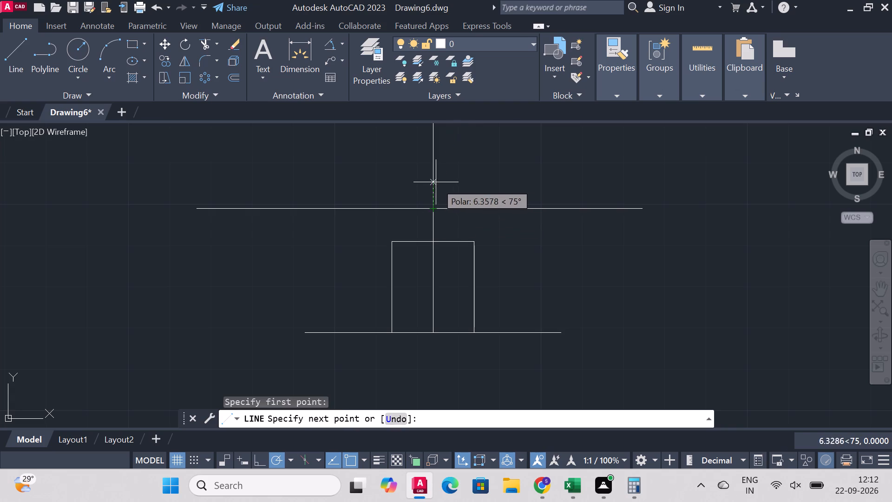
pyautogui.write('27')
pyautogui.press('Return')
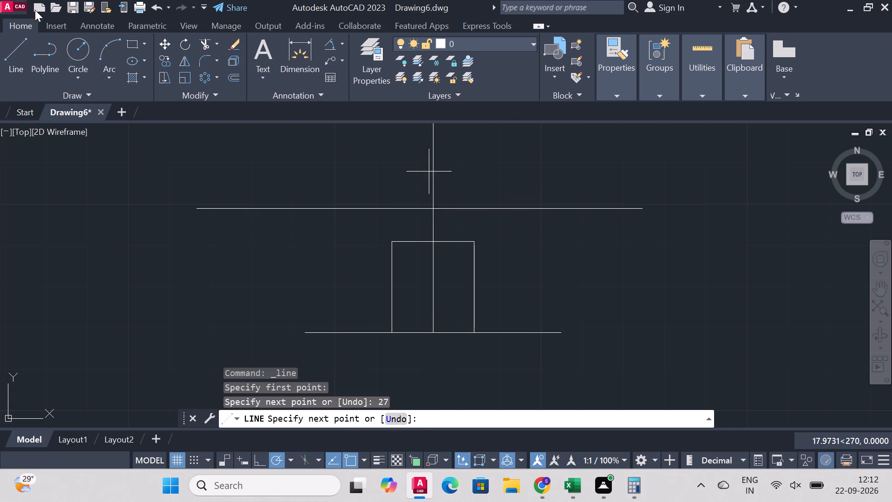
pyautogui.scroll(-3, 537, 346)
pyautogui.scroll(2, 536, 271)
pyautogui.scroll(2, 503, 324)
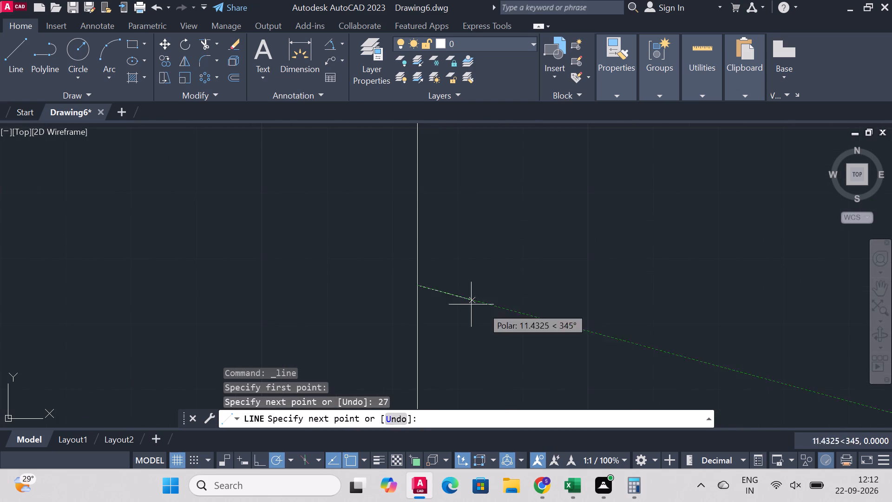
pyautogui.press('Escape')
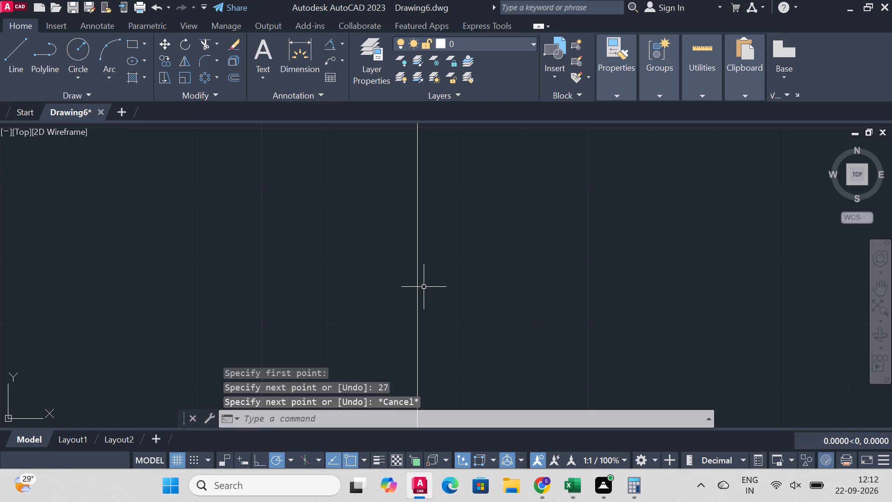
# Draw a circle of radius 20 centred at the top end of the 27-unit vertical line.
pyautogui.click(73, 45)
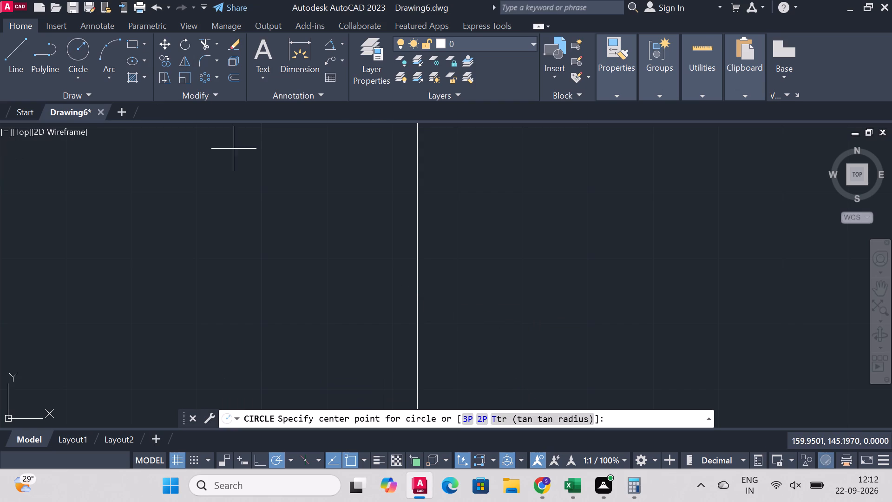
pyautogui.click(420, 284)
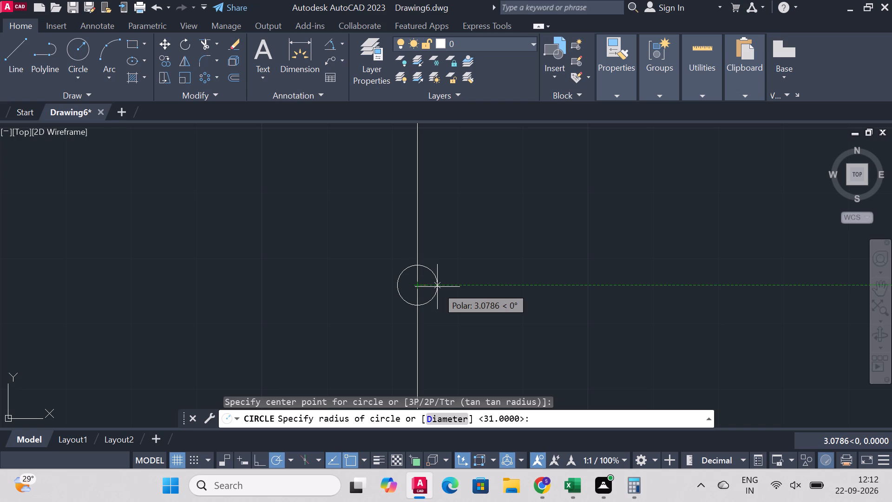
pyautogui.press('r')
pyautogui.press('Return')
pyautogui.write('20')
pyautogui.press('Return')
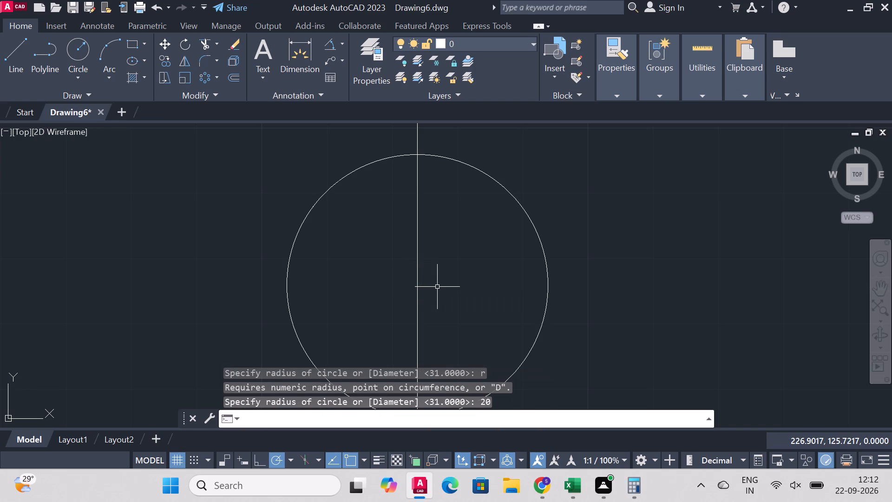
pyautogui.scroll(-4, 662, 86)
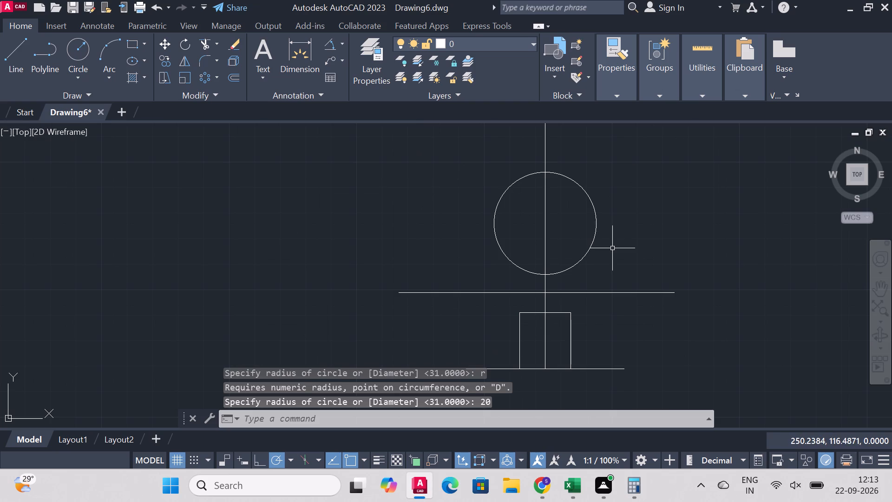
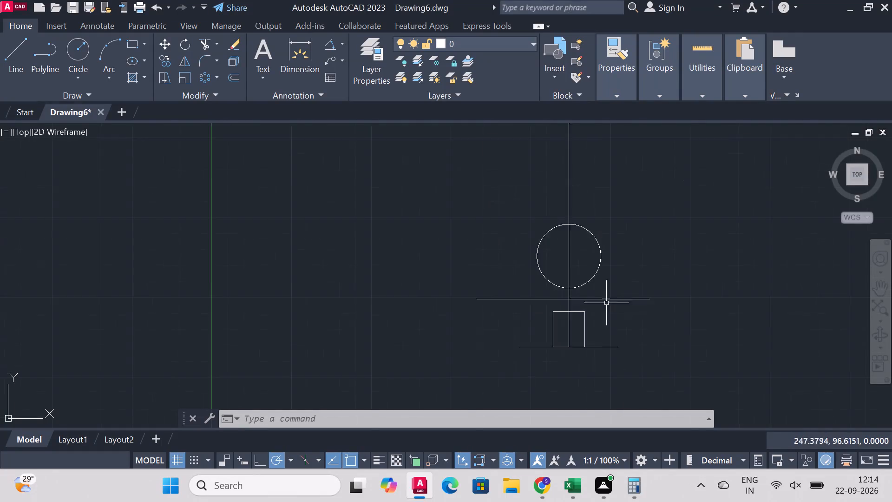
# Draw a 120-unit line vertically upward from the right end of the base line.
pyautogui.scroll(2, 663, 257)
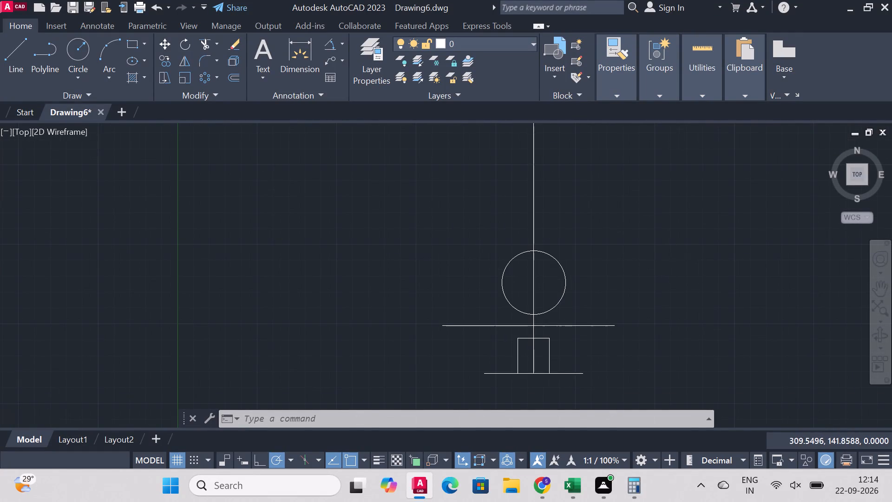
pyautogui.scroll(1, 670, 258)
pyautogui.scroll(-2, 670, 258)
pyautogui.scroll(2, 673, 387)
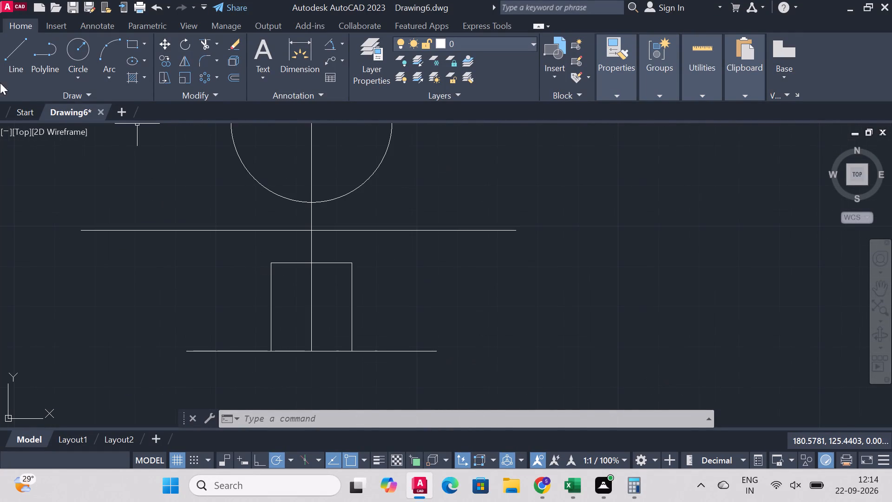
pyautogui.click(21, 50)
pyautogui.scroll(-2, 787, 291)
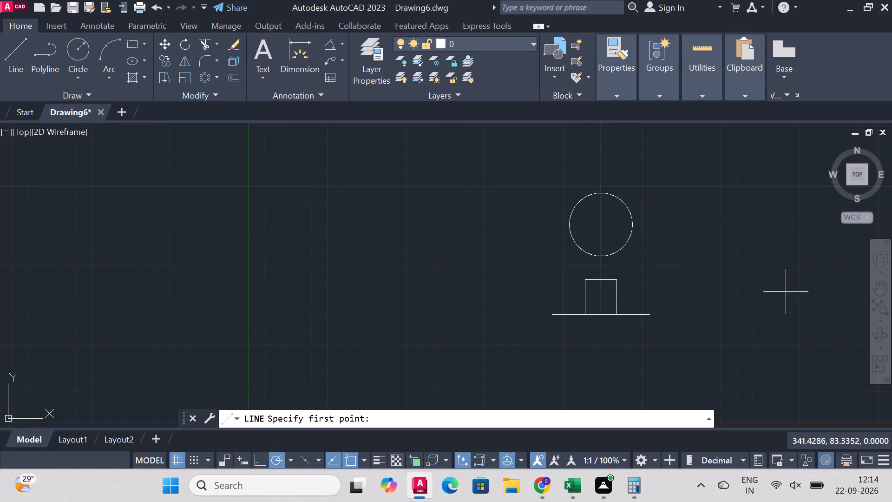
pyautogui.scroll(1, 725, 231)
pyautogui.click(605, 361)
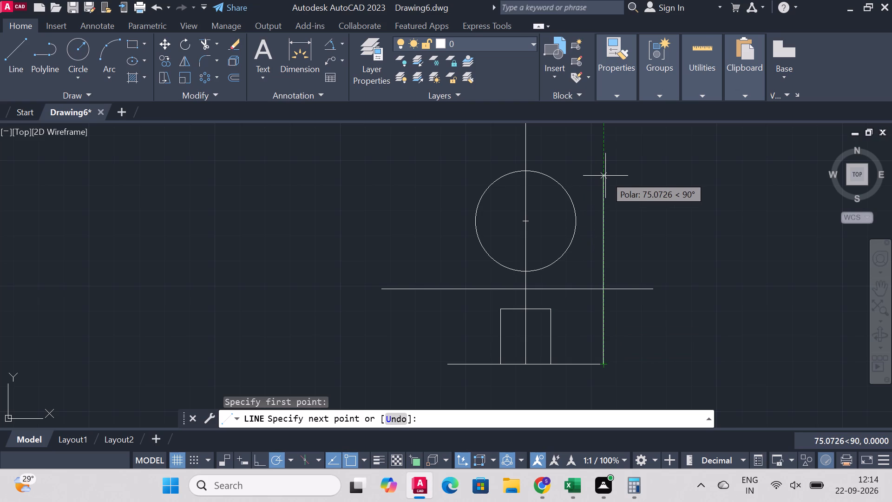
pyautogui.write('120')
pyautogui.press('Return')
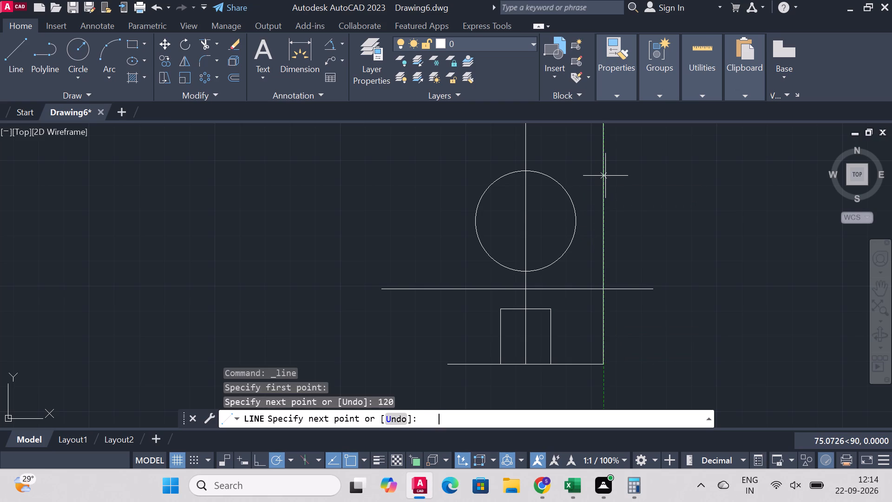
# Continue with a horizontal line from the top of the 120-unit line to the vertical centreline and finish it there.
pyautogui.scroll(-2, 613, 184)
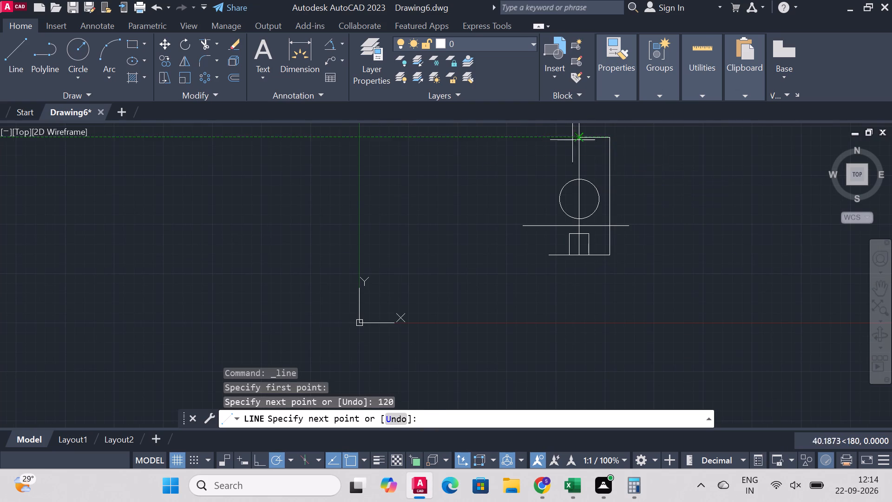
pyautogui.scroll(3, 596, 139)
pyautogui.scroll(-4, 596, 139)
pyautogui.scroll(4, 596, 137)
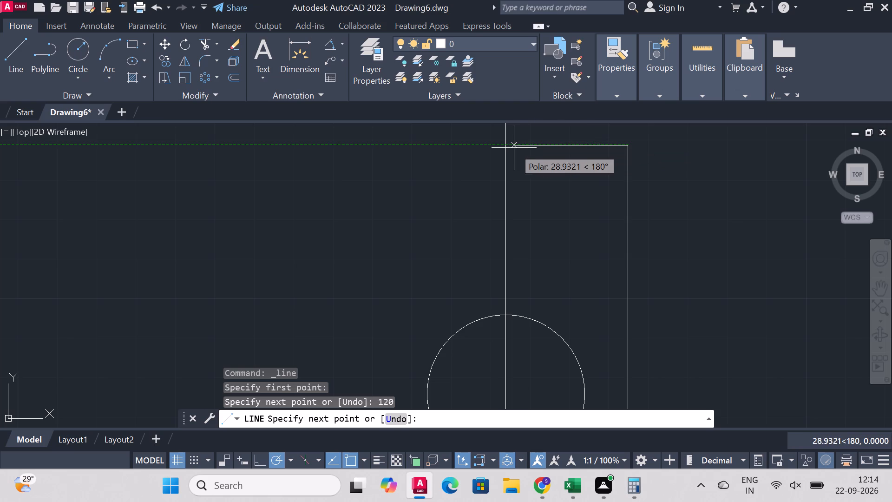
pyautogui.click(503, 144)
pyautogui.rightClick(503, 144)
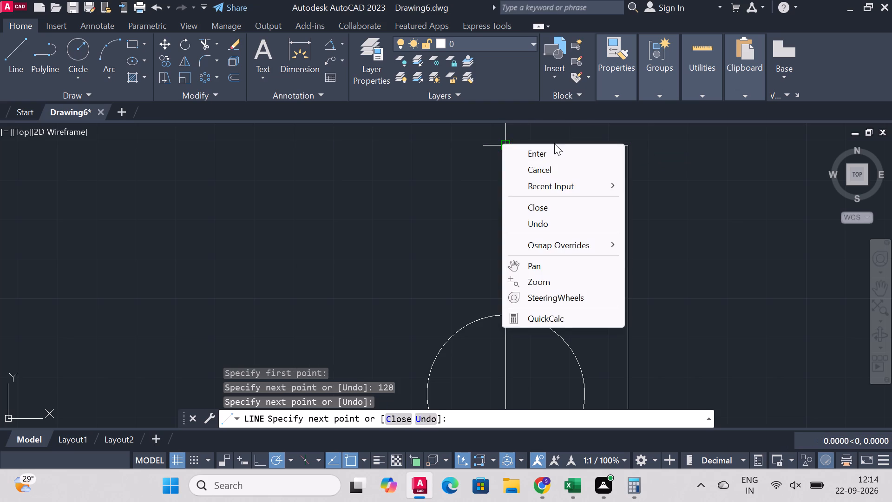
pyautogui.click(552, 151)
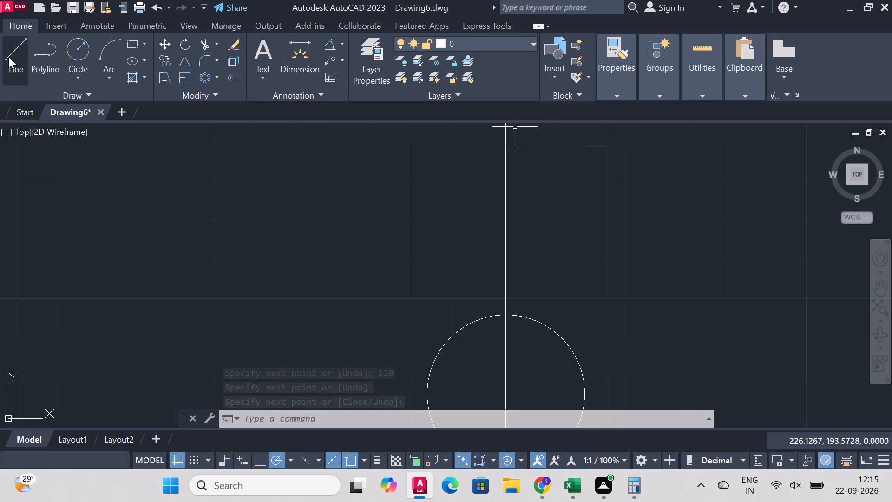
# Draw a circle of radius 10 centred where the upper horizontal line meets the centreline.
pyautogui.click(75, 45)
pyautogui.scroll(-2, 514, 241)
pyautogui.scroll(3, 549, 184)
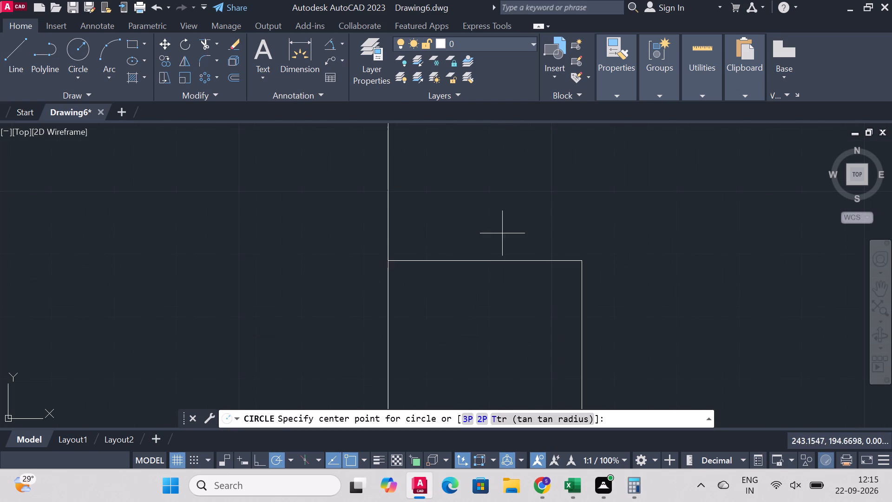
pyautogui.click(387, 261)
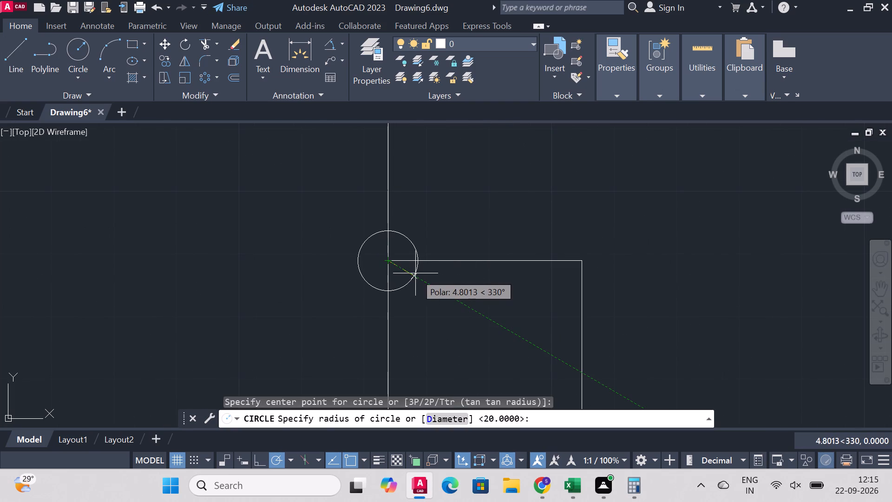
pyautogui.press('r')
pyautogui.press('Return')
pyautogui.press('1')
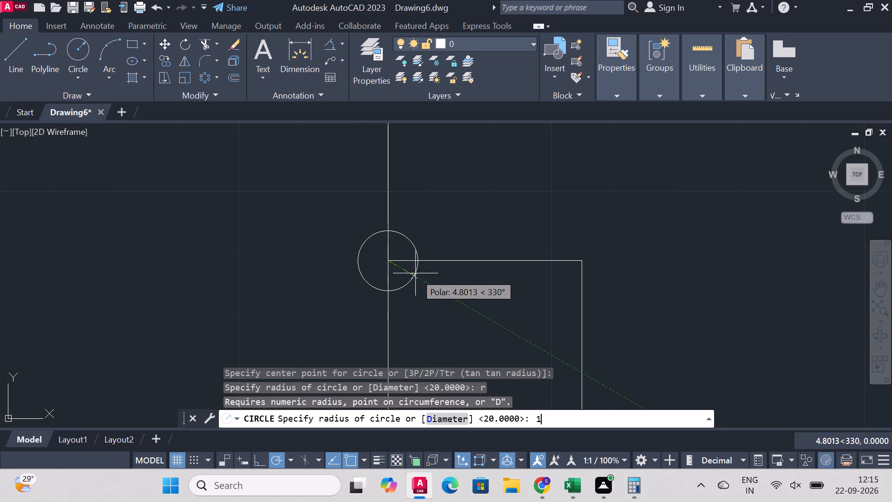
pyautogui.press('0')
pyautogui.press('Return')
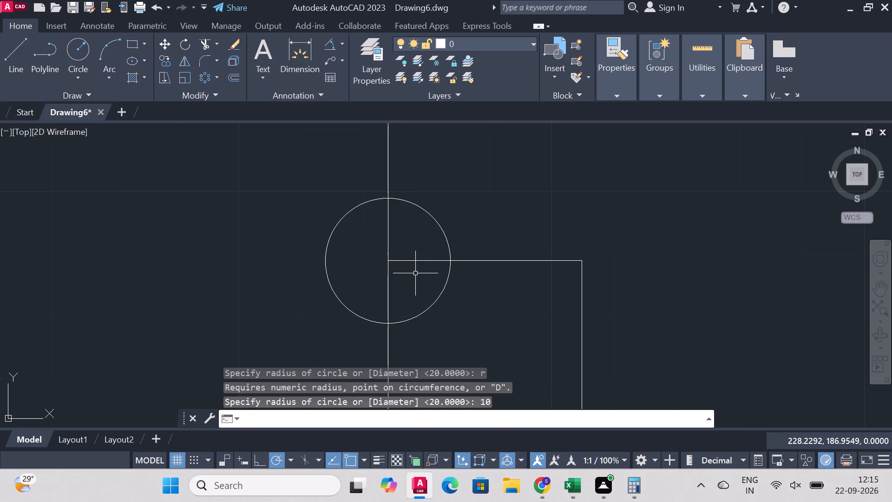
# Draw a concentric circle of radius 22 around the radius 10 circle.
pyautogui.click(71, 52)
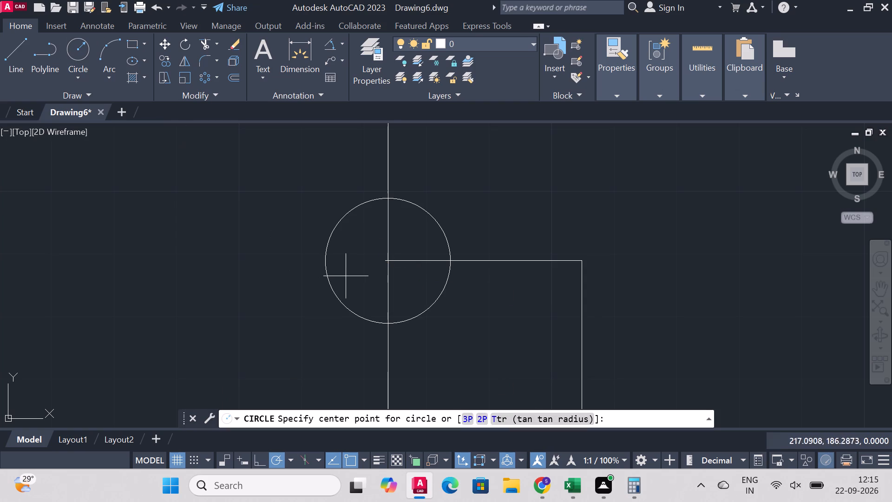
pyautogui.click(385, 264)
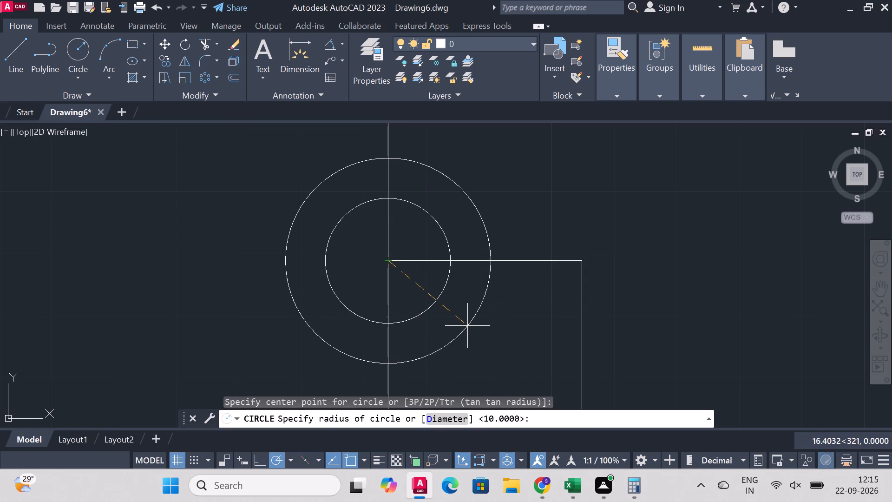
pyautogui.press('r')
pyautogui.press('Return')
pyautogui.write('22')
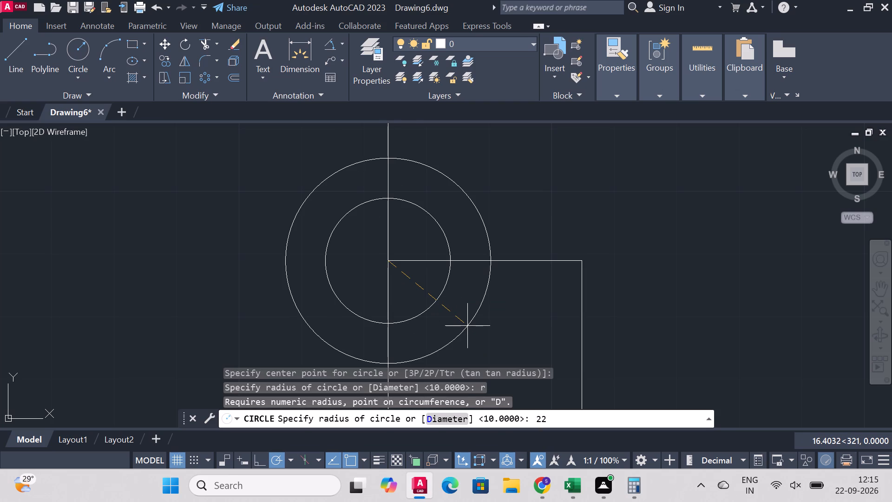
pyautogui.press('Return')
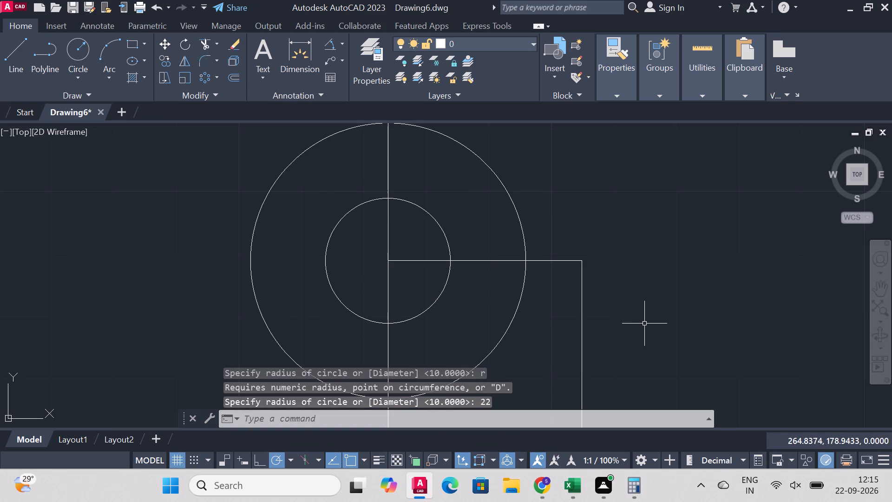
# Copy the radius 10 and radius 22 circles 35 units straight down along the centreline, using their centre as base point.
pyautogui.scroll(-2, 645, 313)
pyautogui.scroll(-2, 625, 270)
pyautogui.scroll(2, 648, 296)
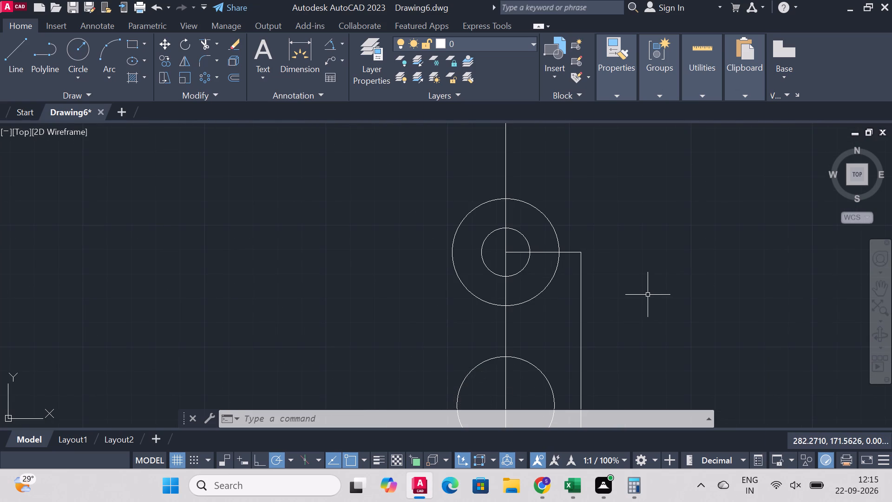
pyautogui.scroll(-2, 648, 295)
pyautogui.scroll(1, 651, 333)
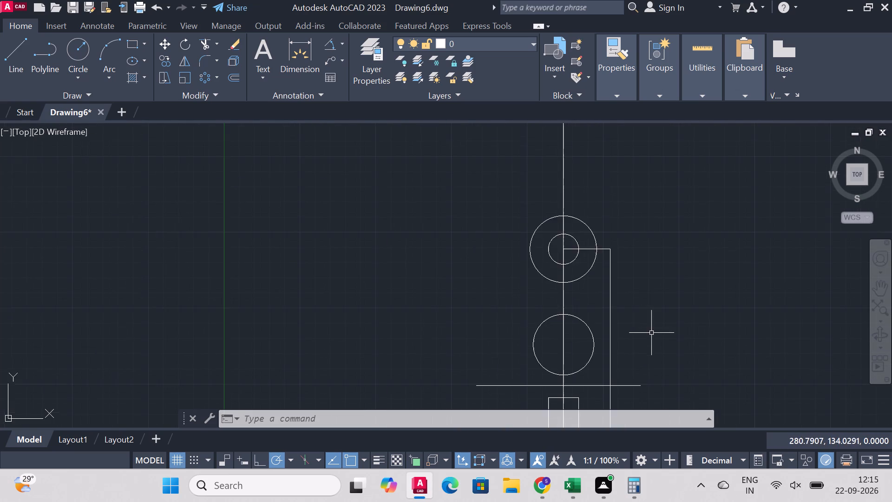
pyautogui.scroll(1, 651, 333)
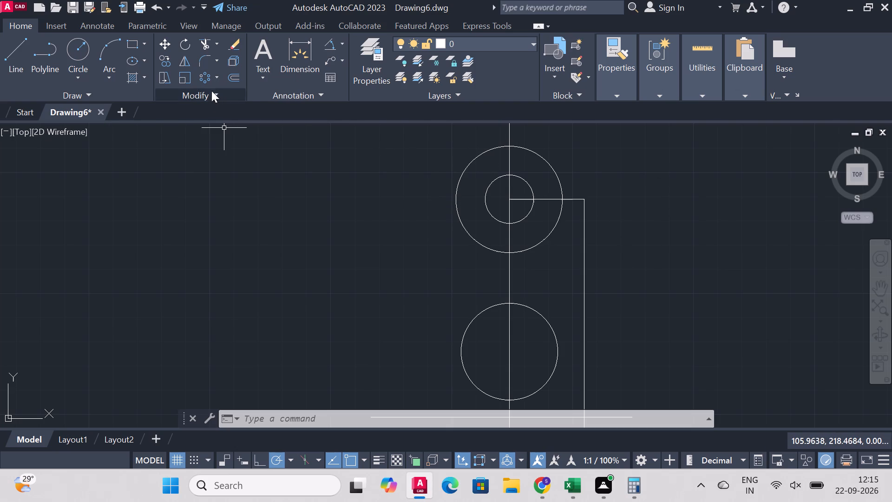
pyautogui.click(167, 59)
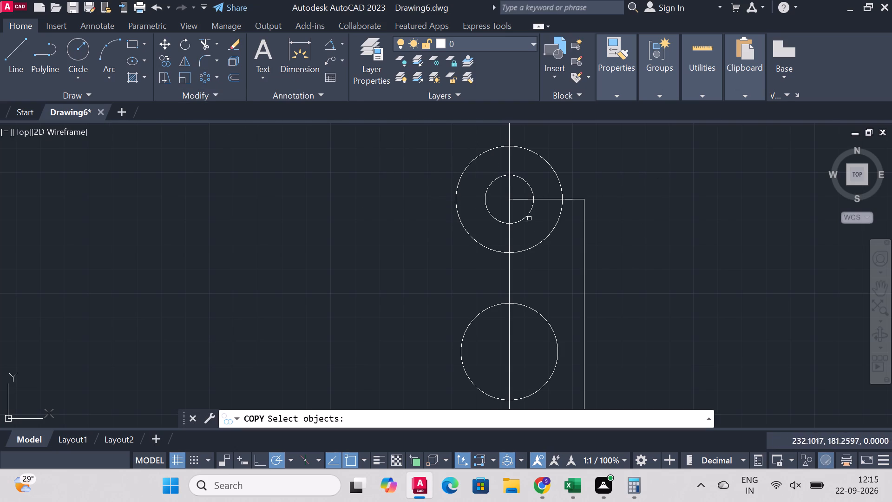
pyautogui.click(542, 238)
pyautogui.click(529, 214)
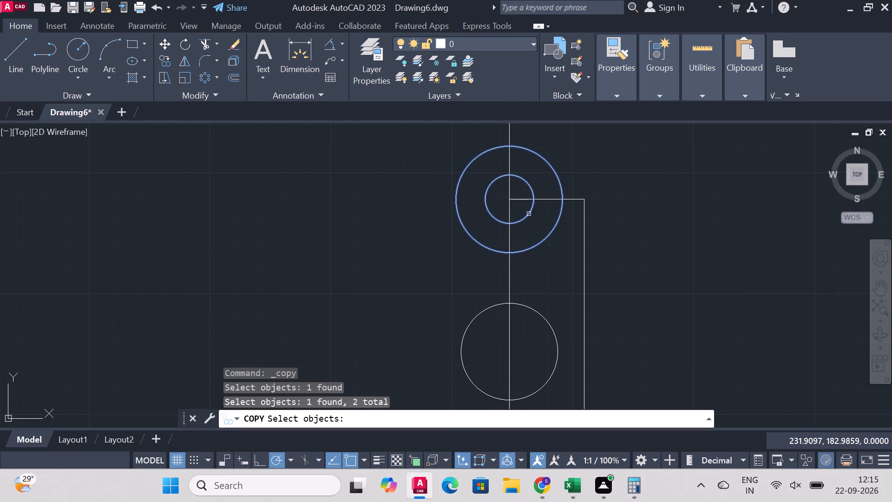
pyautogui.rightClick(637, 178)
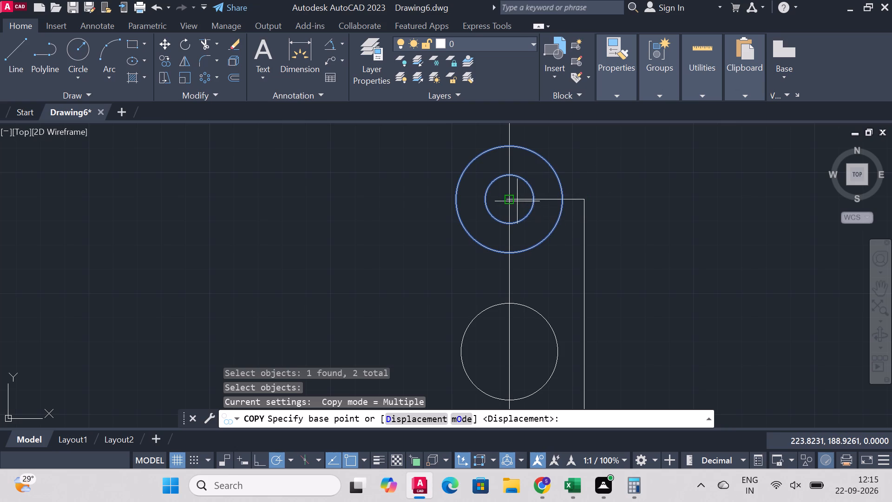
pyautogui.click(512, 201)
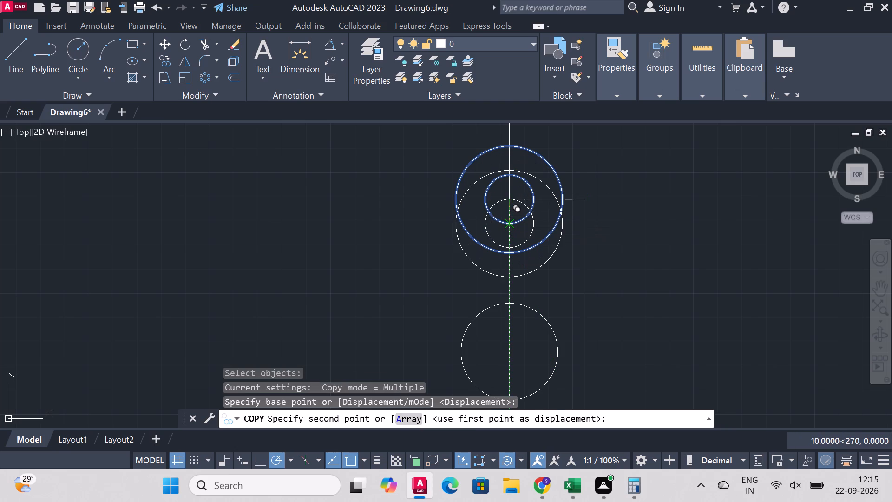
pyautogui.write('35')
pyautogui.press('Return')
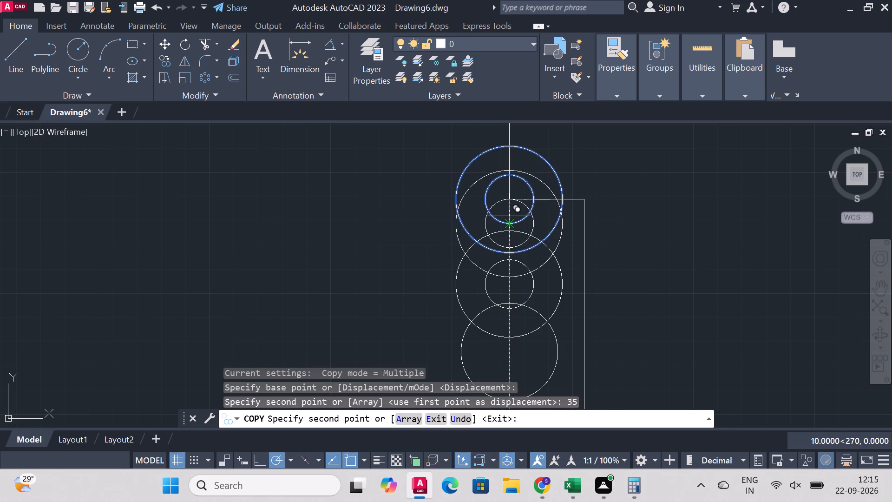
pyautogui.rightClick(664, 215)
pyautogui.click(708, 226)
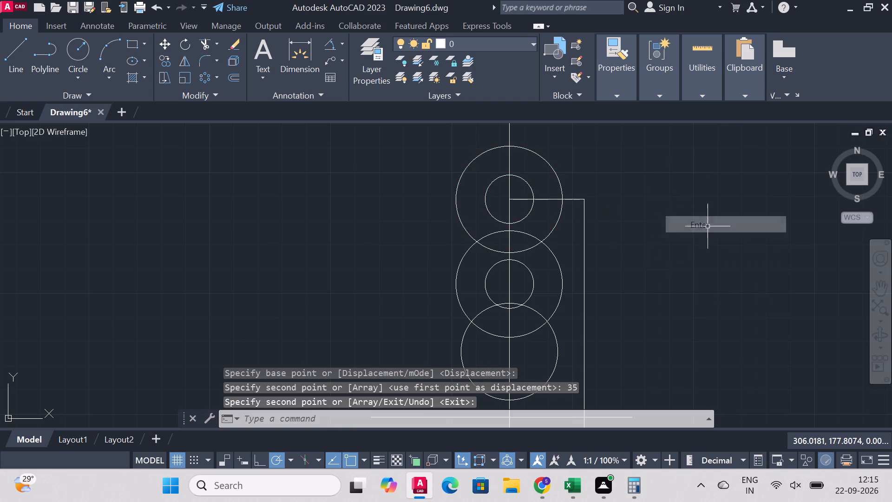
# Delete the radius 20 circle on the centreline below the copied circles.
pyautogui.scroll(-2, 655, 258)
pyautogui.scroll(2, 660, 304)
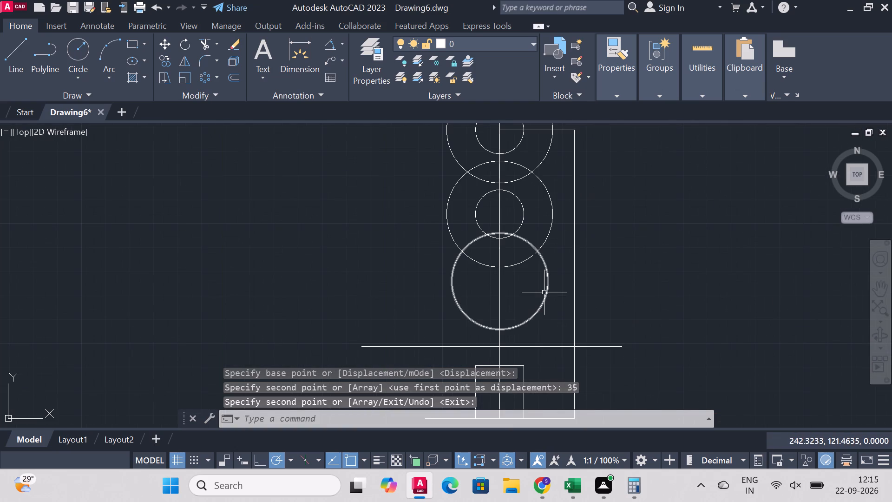
pyautogui.click(547, 293)
pyautogui.press('Delete')
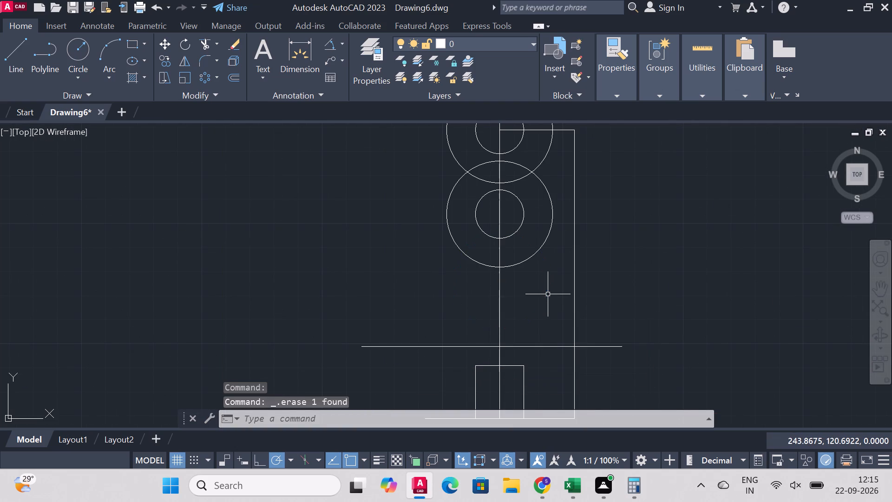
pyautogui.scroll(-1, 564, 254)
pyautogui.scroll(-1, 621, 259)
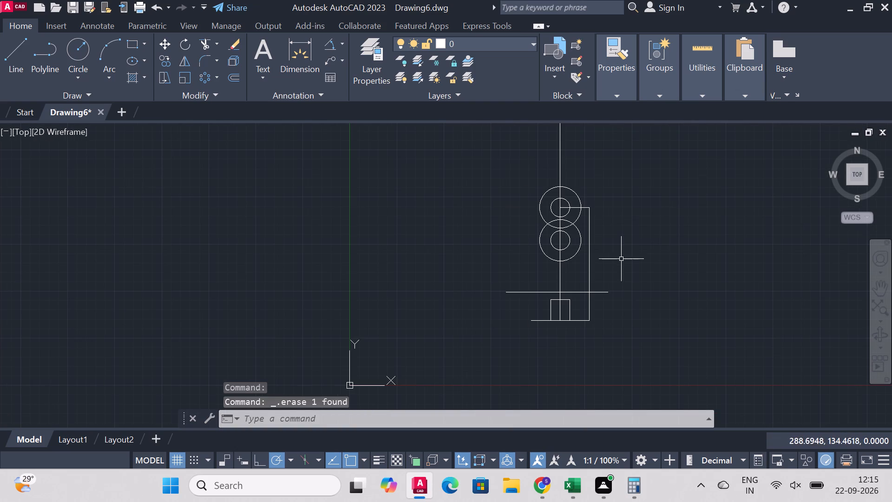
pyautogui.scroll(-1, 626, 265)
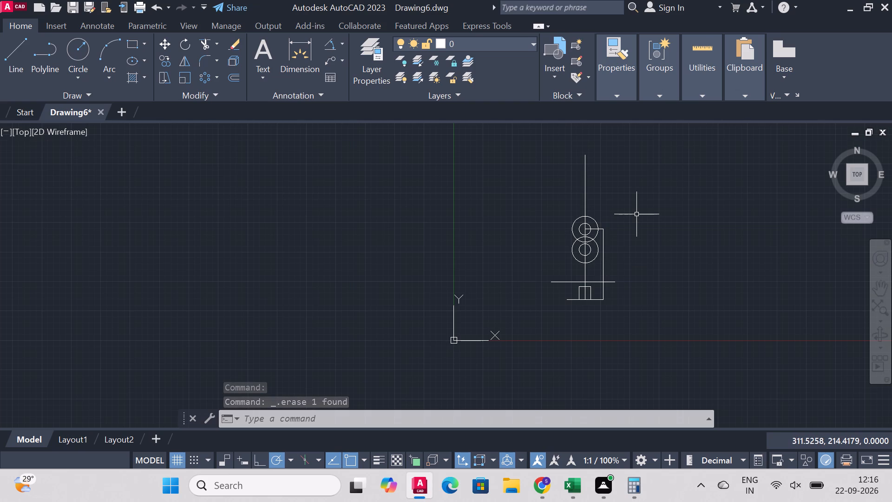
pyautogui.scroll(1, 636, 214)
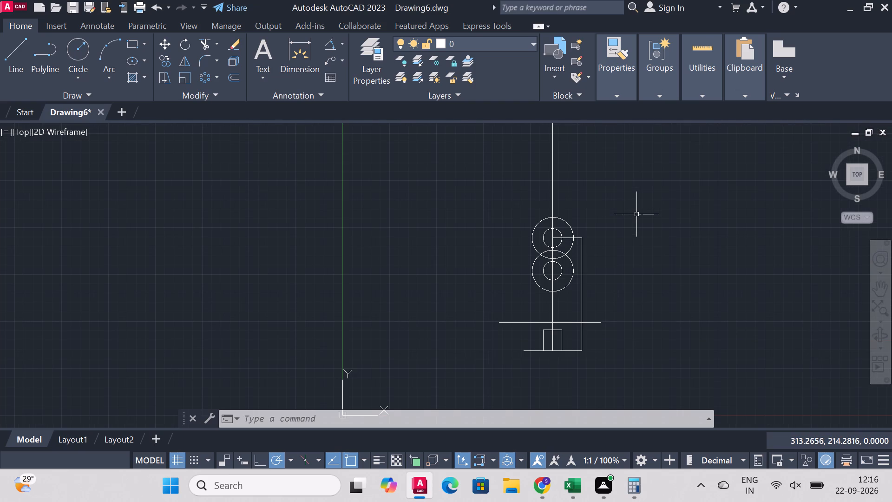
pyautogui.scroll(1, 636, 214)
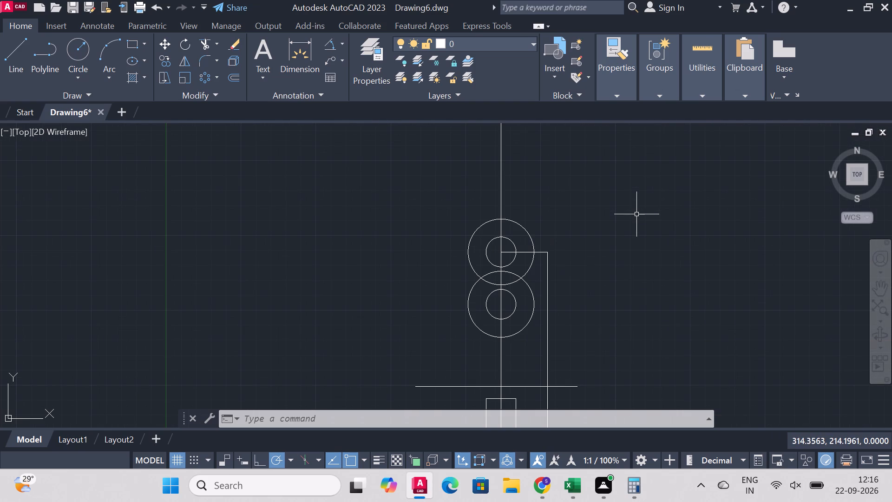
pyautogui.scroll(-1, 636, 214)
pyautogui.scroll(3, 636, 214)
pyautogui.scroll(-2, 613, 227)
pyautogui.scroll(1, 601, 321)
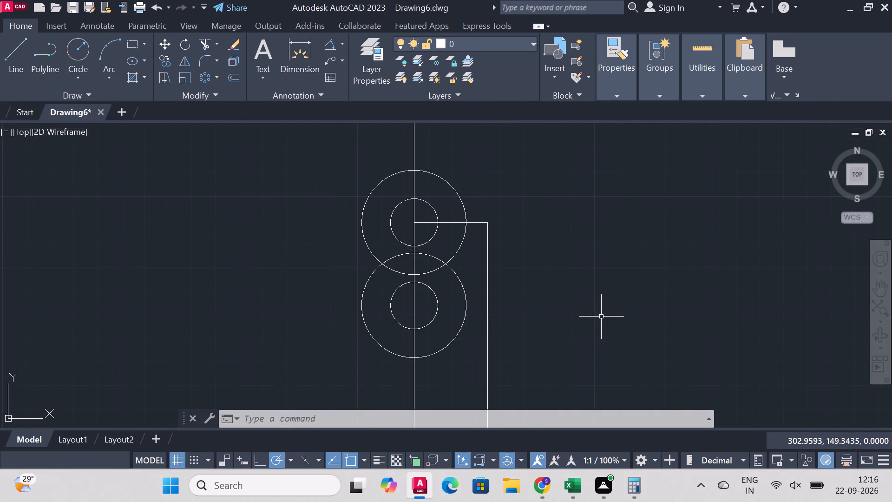
# Draw connected lines from the upper circle centre to its left radius 10 quadrant, down, across the lower centre, and up to the right quadrant.
pyautogui.click(21, 59)
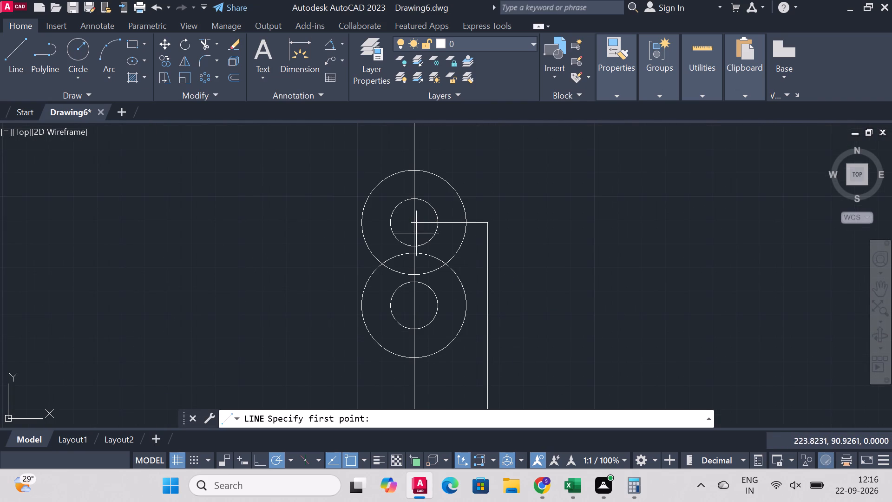
pyautogui.click(416, 226)
pyautogui.click(392, 224)
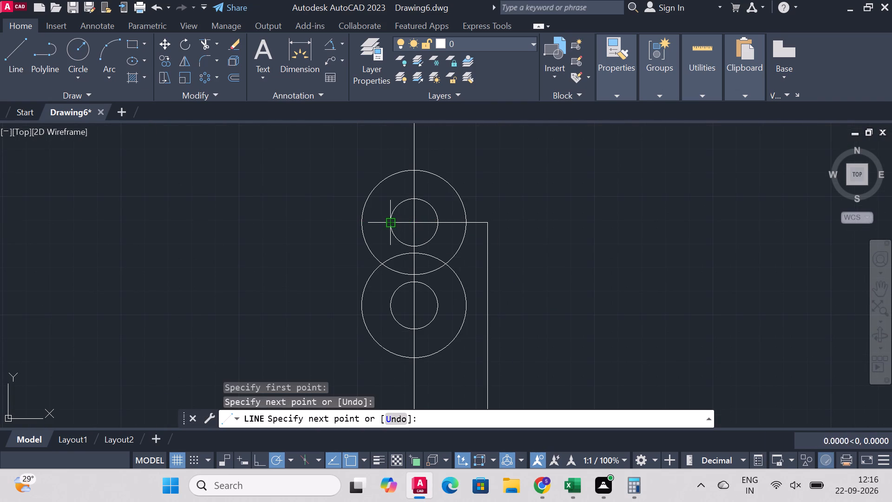
pyautogui.click(389, 305)
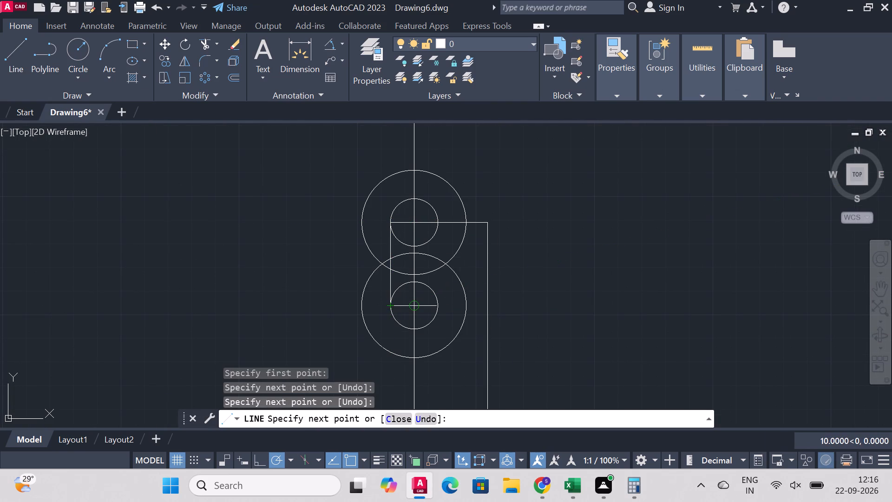
pyautogui.click(415, 304)
pyautogui.click(441, 308)
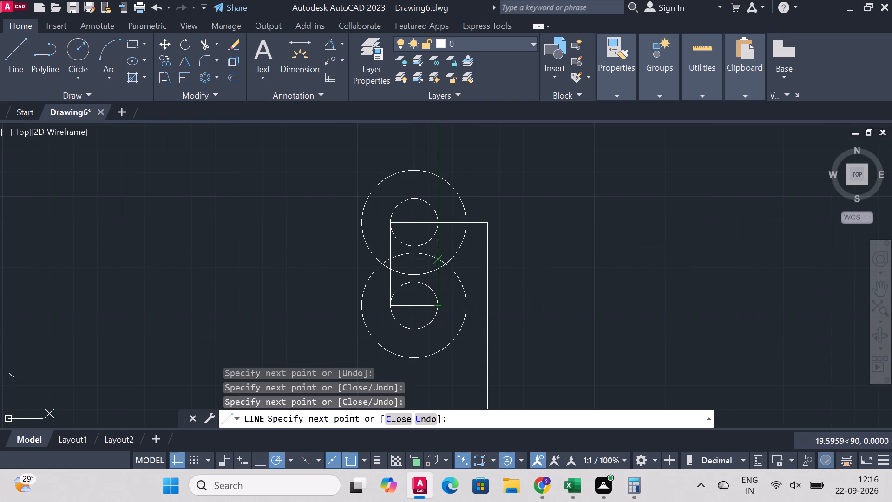
pyautogui.click(436, 225)
pyautogui.rightClick(436, 225)
pyautogui.click(459, 235)
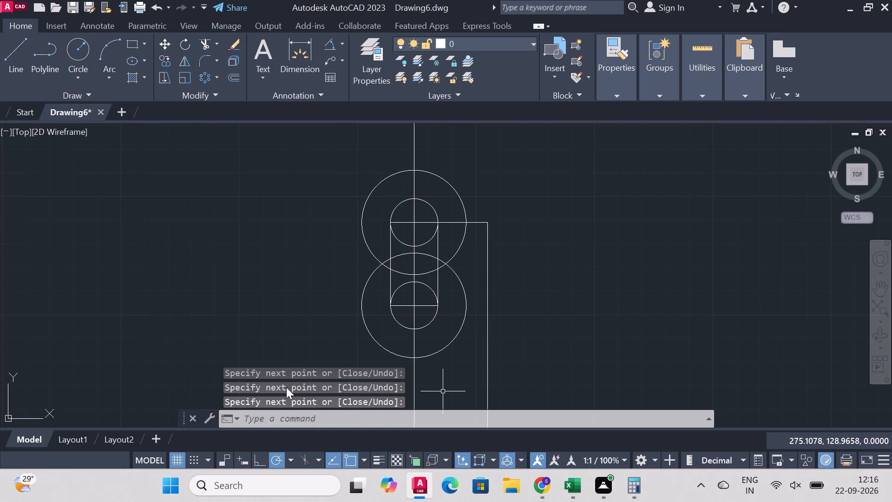
# Draw lines from the upper radius 10 circle's left quadrant 12 units to the radius 22 quadrant, then 35 units down.
pyautogui.click(11, 50)
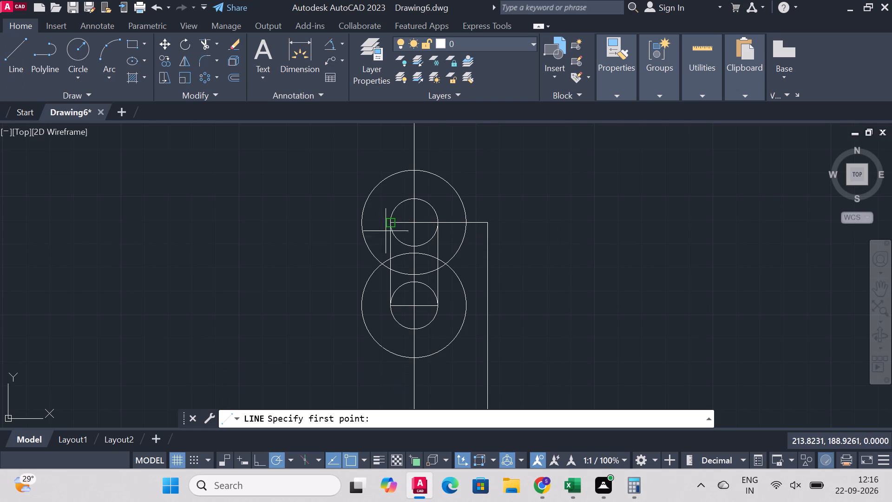
pyautogui.click(394, 225)
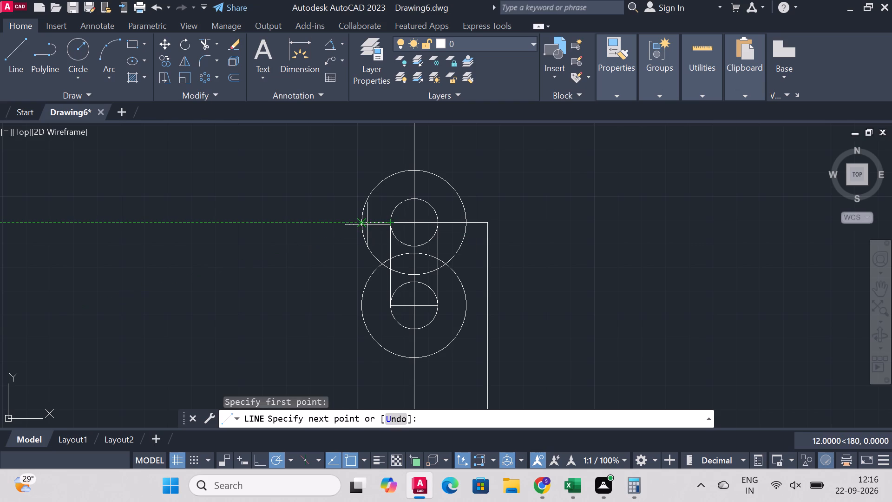
pyautogui.click(365, 224)
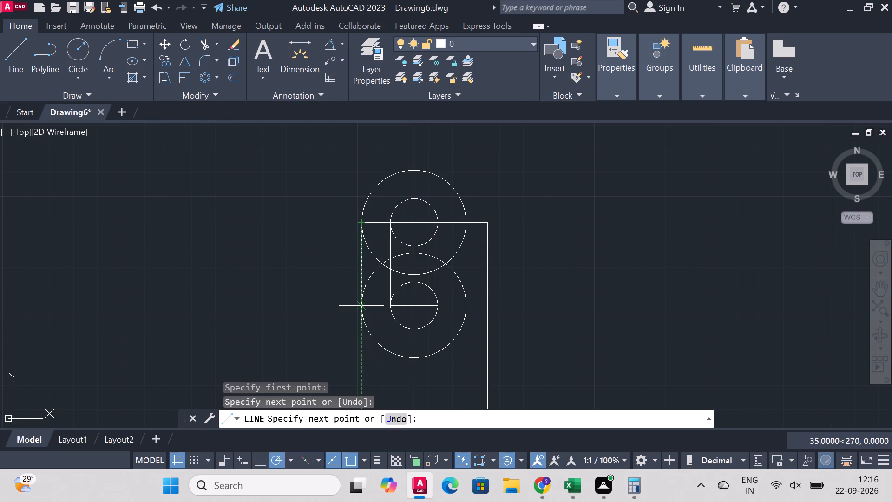
pyautogui.click(362, 307)
pyautogui.rightClick(362, 307)
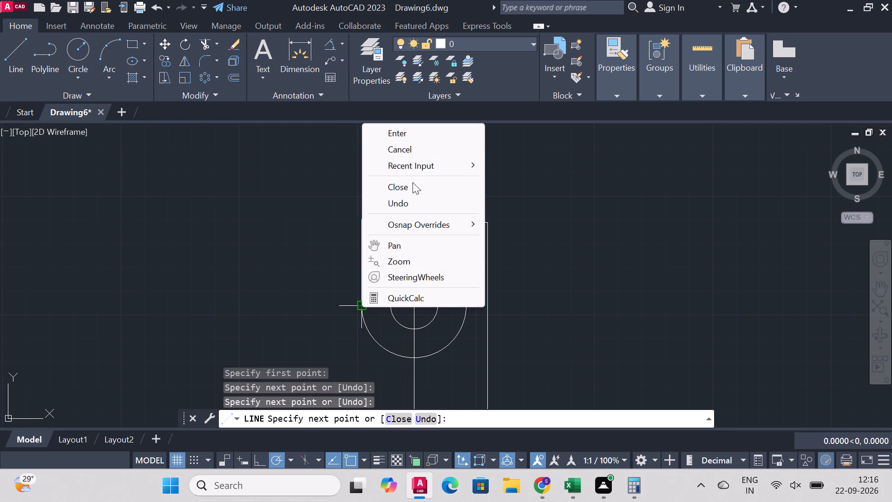
pyautogui.click(397, 134)
# Draw a 35-unit line down between the right quadrants of the radius 22 circles, then horizontally across to the lower circle's left quadrant.
pyautogui.click(15, 54)
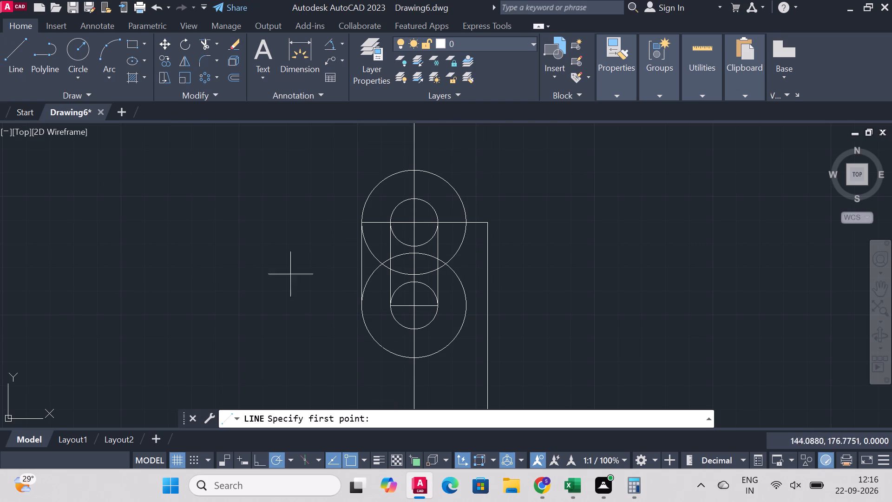
pyautogui.click(466, 224)
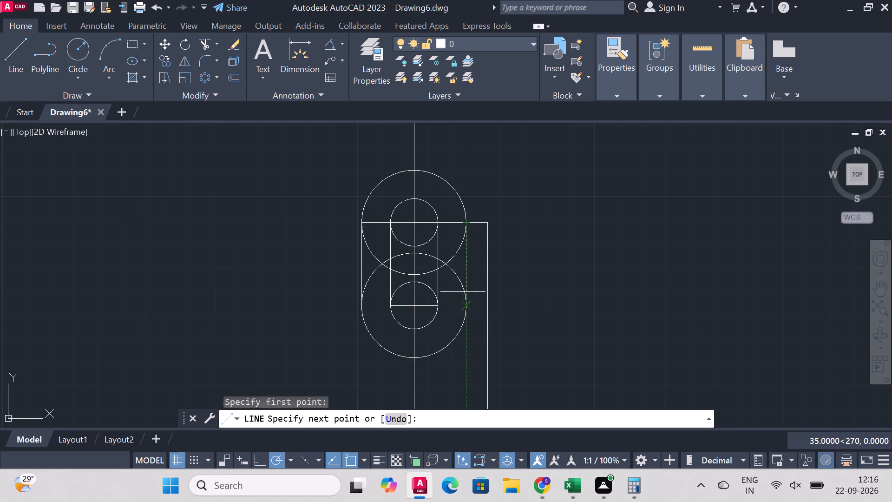
pyautogui.click(465, 308)
pyautogui.click(441, 307)
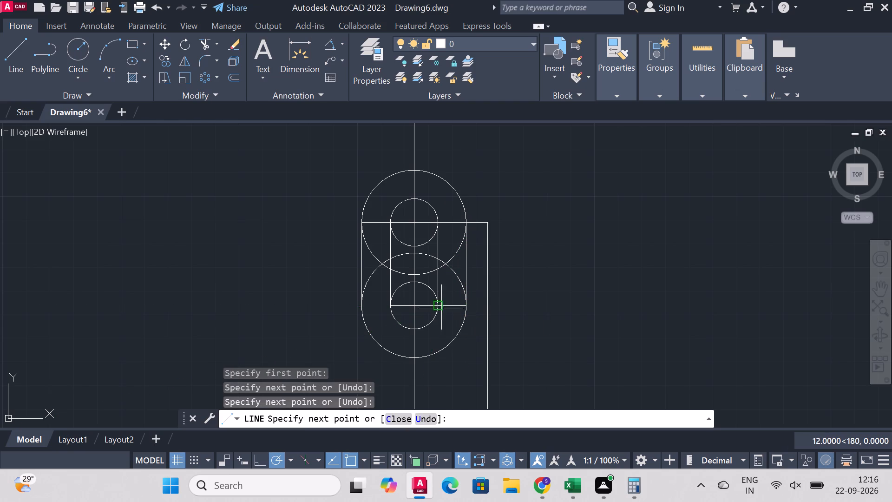
pyautogui.click(365, 306)
pyautogui.rightClick(365, 306)
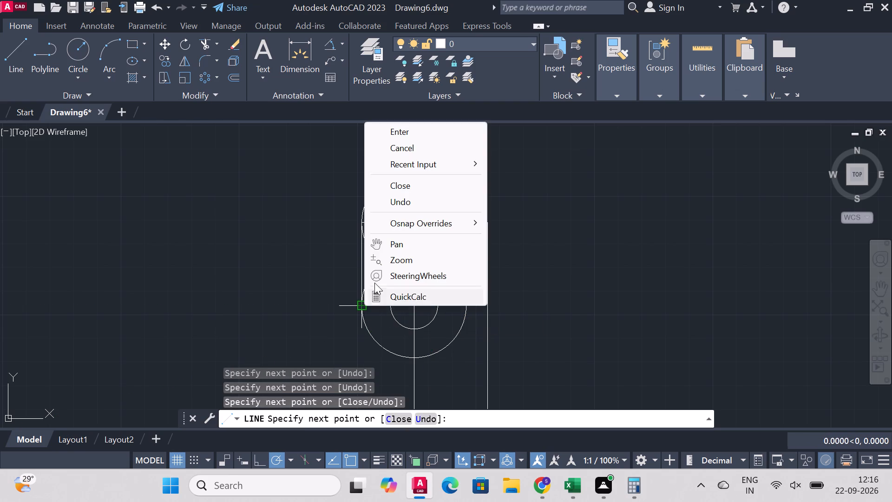
pyautogui.click(385, 135)
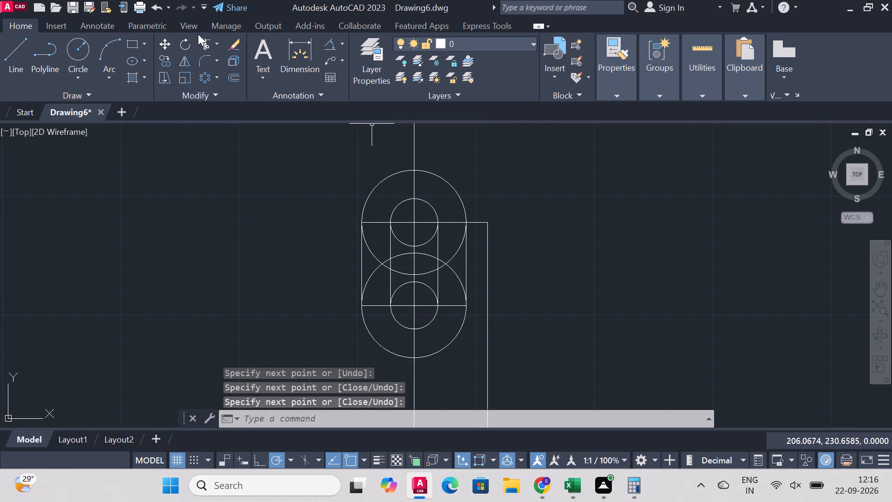
# Trim away the lower half of the upper radius 22 circle between the outer vertical lines.
pyautogui.click(203, 36)
pyautogui.click(203, 37)
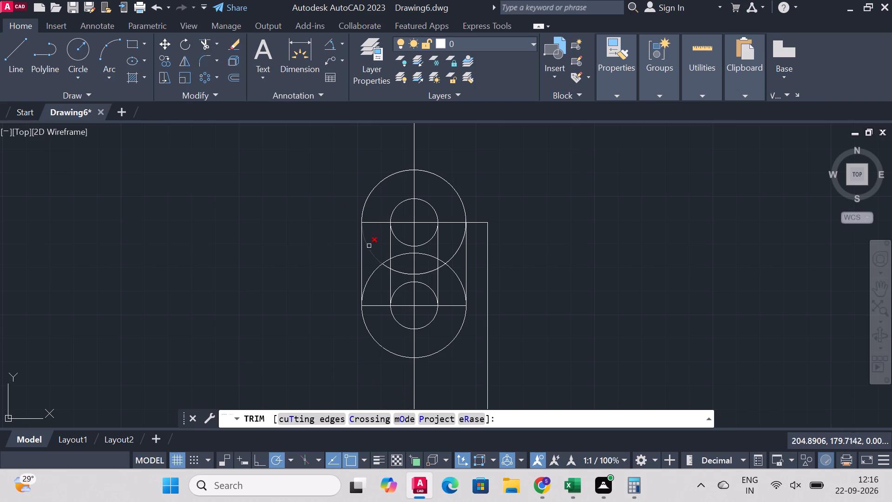
pyautogui.click(368, 252)
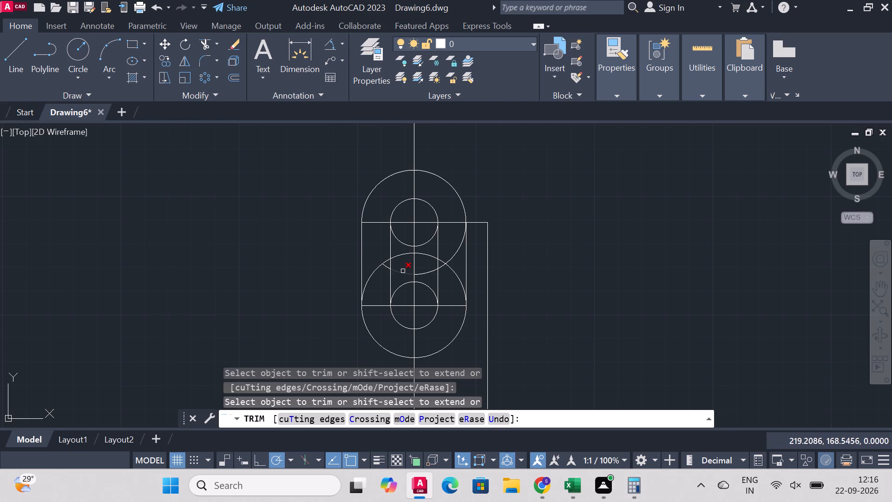
pyautogui.click(403, 271)
pyautogui.click(387, 269)
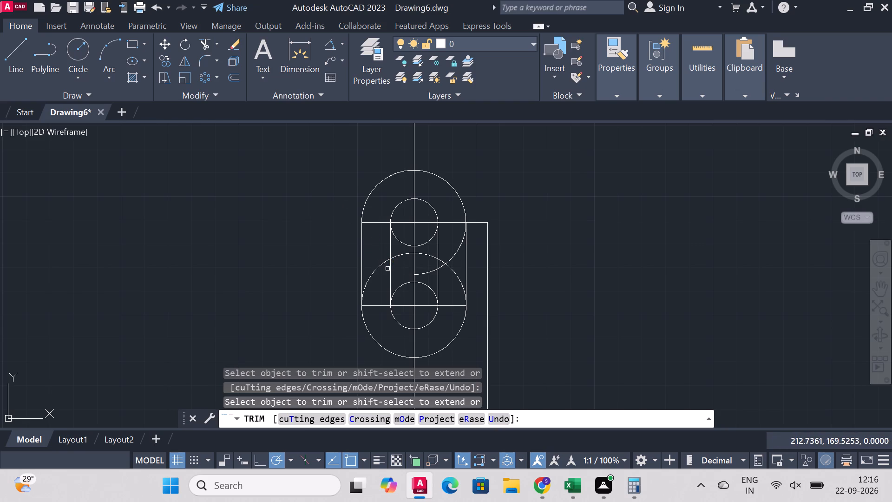
pyautogui.click(424, 273)
pyautogui.click(451, 256)
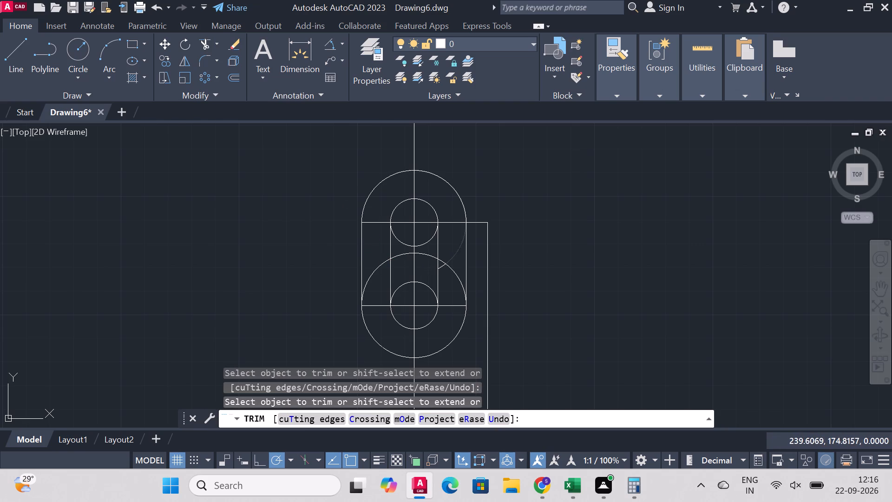
pyautogui.click(440, 267)
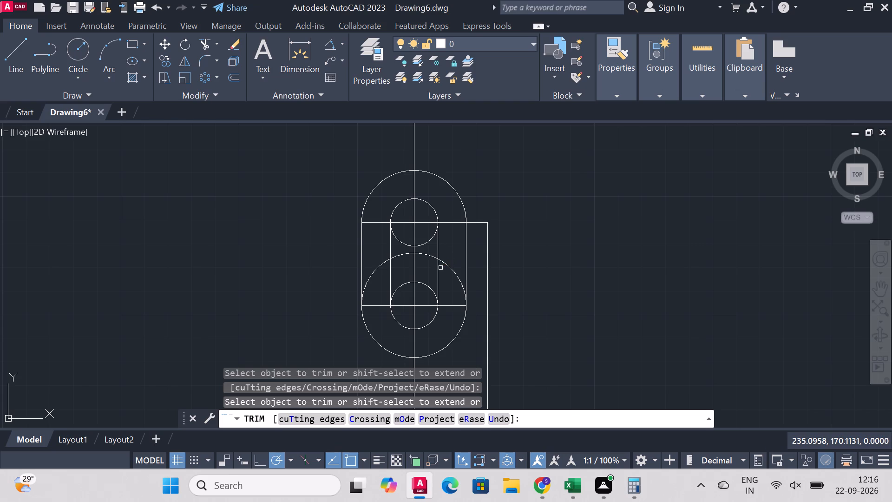
# Trim both inner vertical lines between the upper horizontal line and the lower radius 22 arc.
pyautogui.scroll(2, 442, 245)
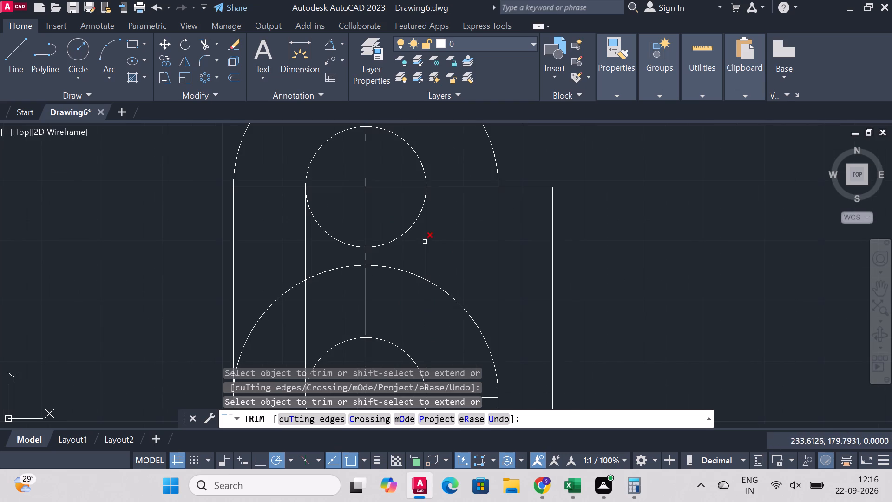
pyautogui.click(425, 241)
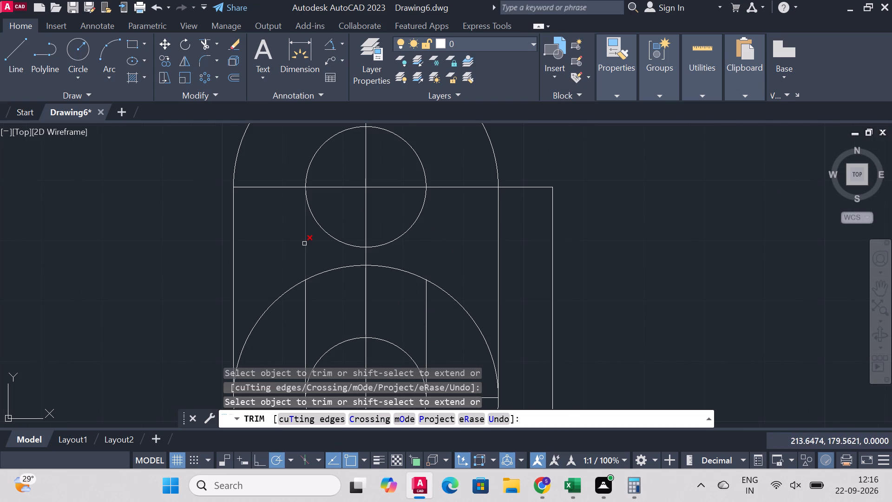
pyautogui.click(304, 244)
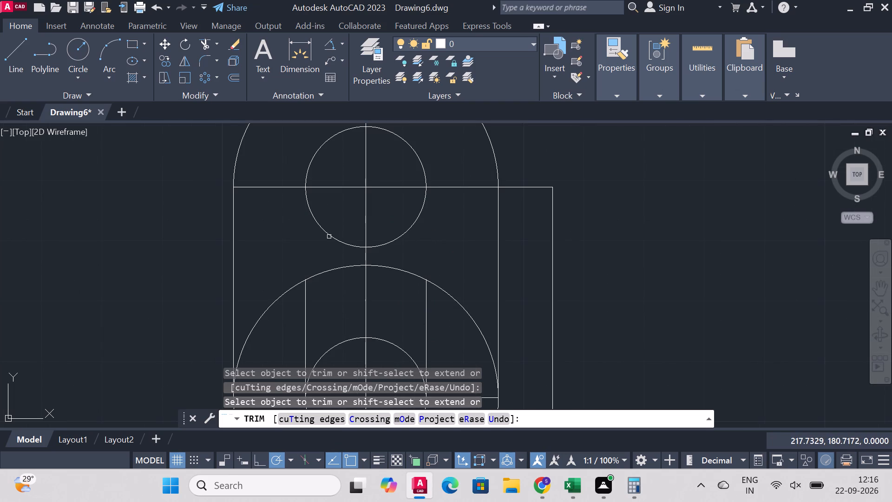
# Trim the facing halves of the radius 10 circles: the lower half of the upper circle and upper half of the lower.
pyautogui.click(323, 233)
pyautogui.click(410, 231)
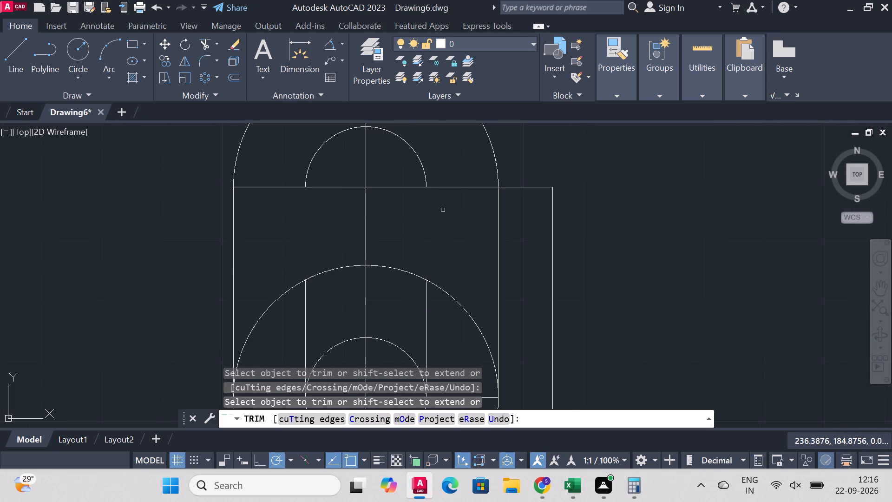
pyautogui.scroll(-2, 443, 210)
pyautogui.scroll(2, 428, 237)
pyautogui.click(353, 304)
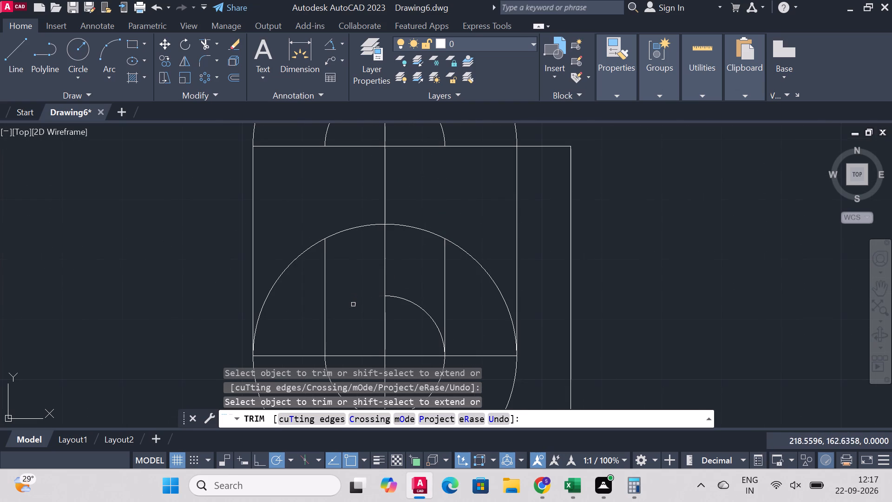
pyautogui.click(401, 300)
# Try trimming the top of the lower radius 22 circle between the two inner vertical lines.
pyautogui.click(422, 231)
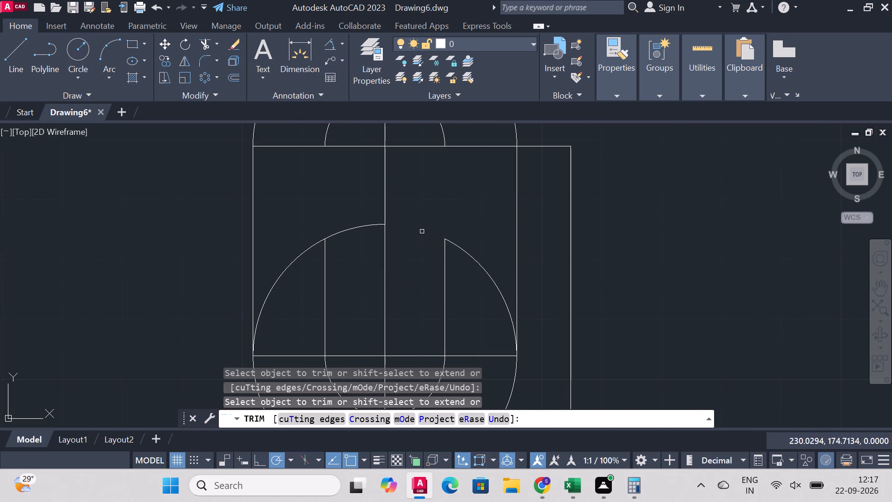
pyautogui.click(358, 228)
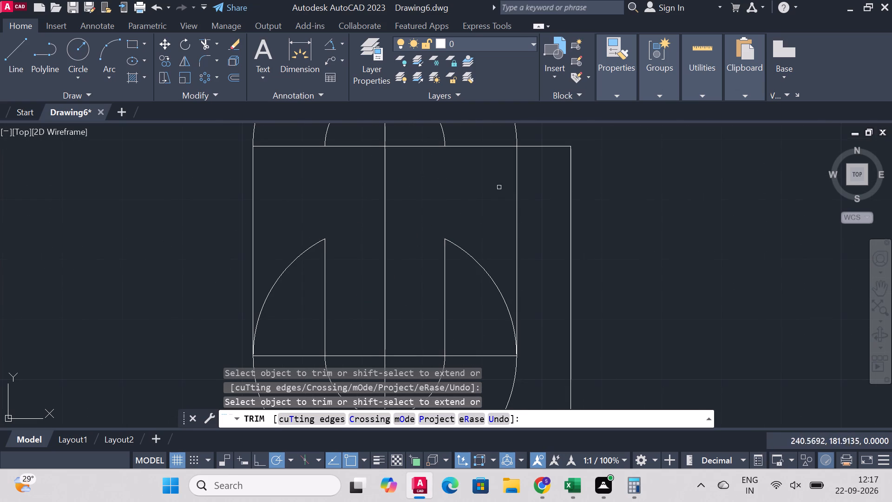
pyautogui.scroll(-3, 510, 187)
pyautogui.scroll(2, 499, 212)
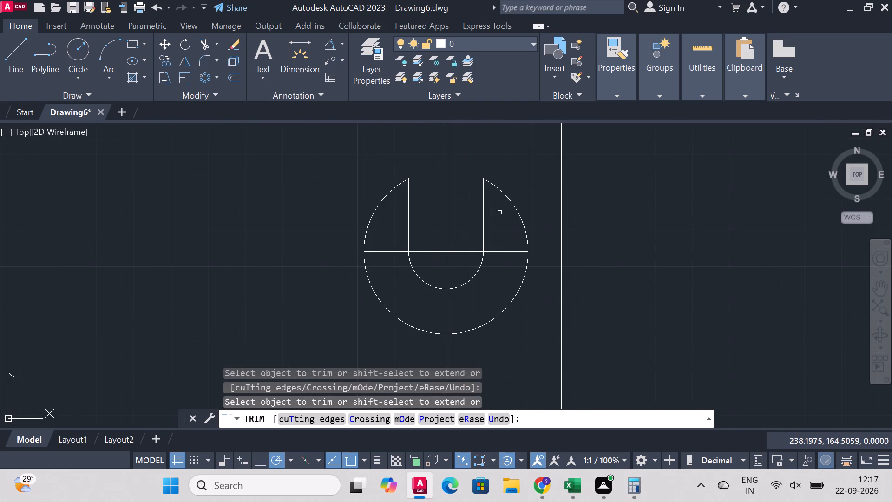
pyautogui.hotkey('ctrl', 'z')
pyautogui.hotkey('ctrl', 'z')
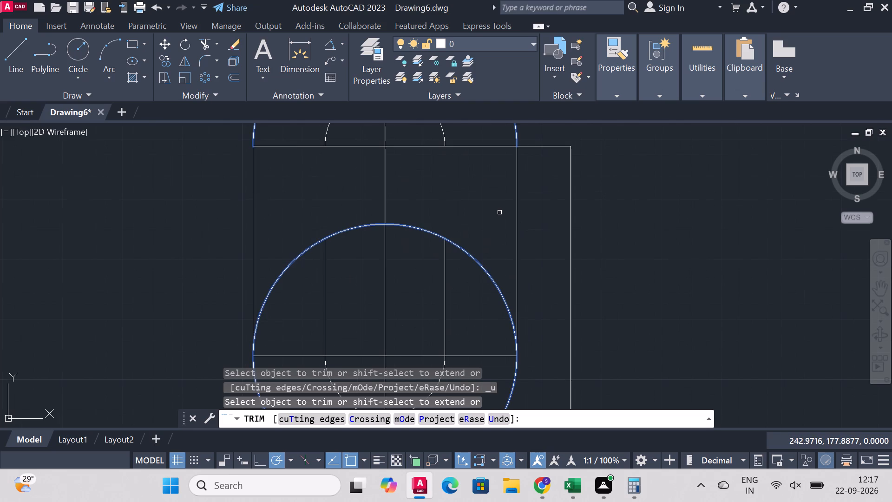
# Trim away the whole upper half of the lower radius 22 circle between the outer vertical lines.
pyautogui.click(426, 231)
pyautogui.click(346, 231)
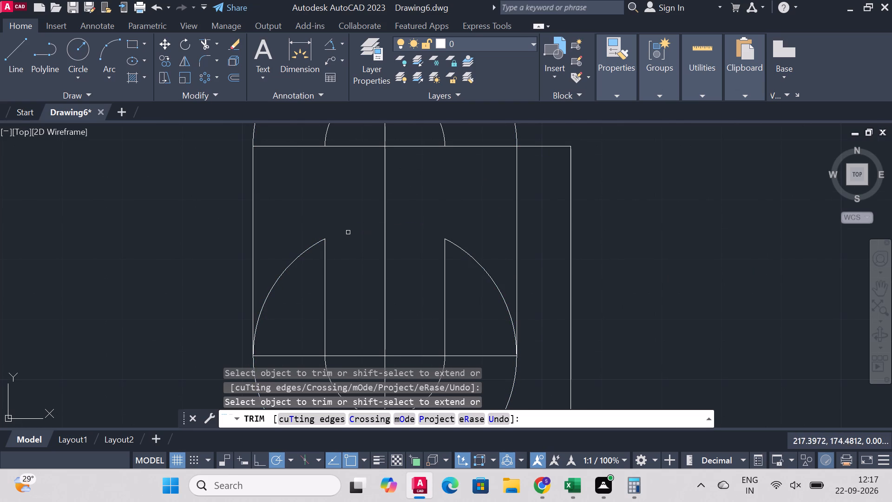
pyautogui.scroll(-1, 414, 183)
pyautogui.click(332, 240)
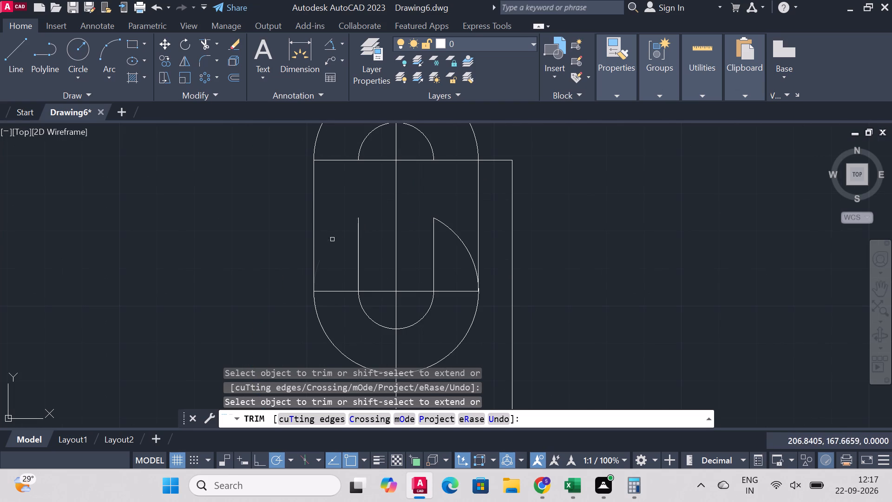
pyautogui.click(450, 231)
# Draw lines from both ends of the upper radius 10 arc down to the tops of the remaining inner vertical lines.
pyautogui.scroll(-3, 460, 198)
pyautogui.scroll(2, 464, 195)
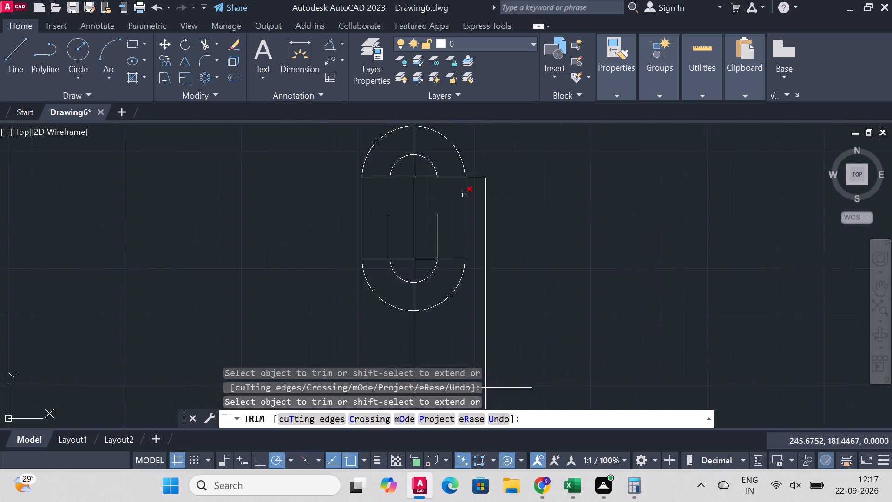
pyautogui.scroll(1, 464, 195)
pyautogui.click(12, 59)
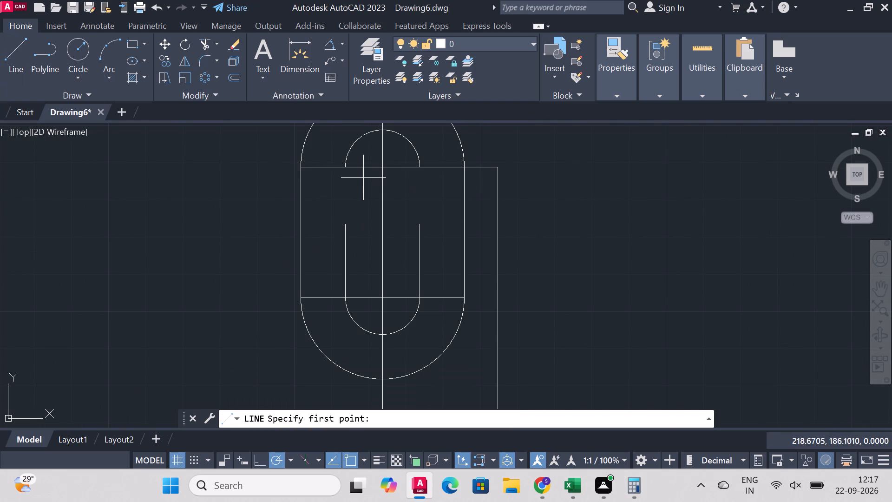
pyautogui.click(348, 165)
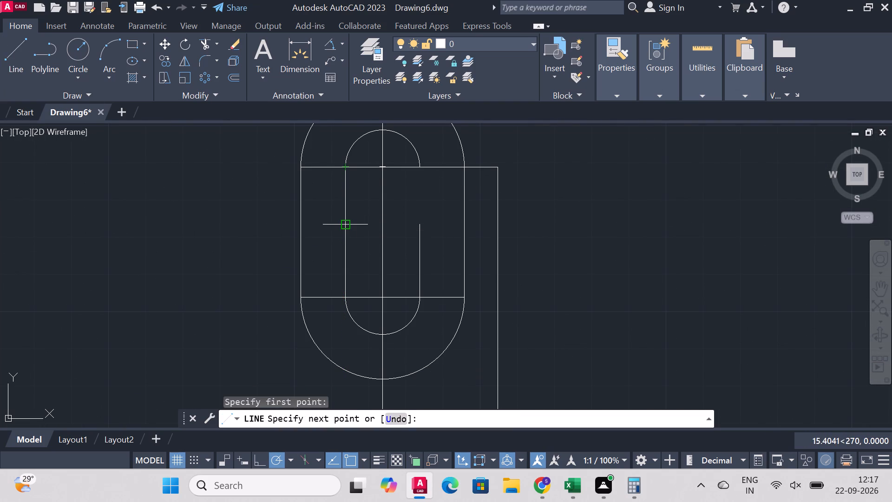
pyautogui.click(343, 226)
pyautogui.rightClick(343, 226)
pyautogui.click(414, 231)
pyautogui.moveTo(584, 211); pyautogui.dragTo(581, 219, button='right')
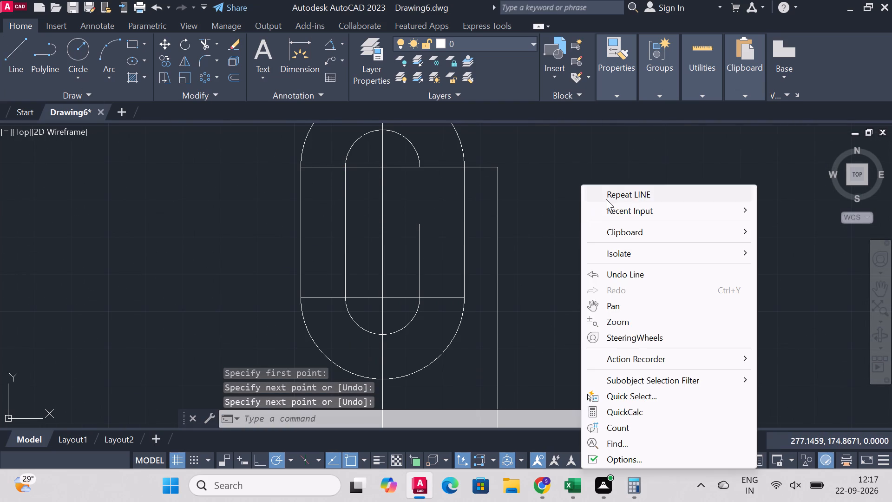
pyautogui.click(611, 197)
pyautogui.click(420, 169)
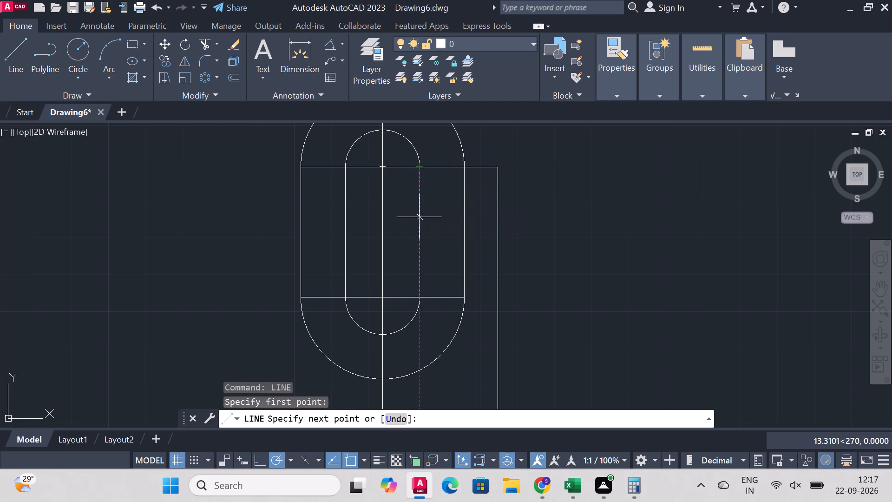
pyautogui.click(419, 223)
pyautogui.moveTo(419, 223); pyautogui.dragTo(416, 227, button='right')
pyautogui.click(491, 234)
# Trim away the lower radius 22 arc and the lower horizontal line between the outer vertical lines.
pyautogui.scroll(-2, 688, 260)
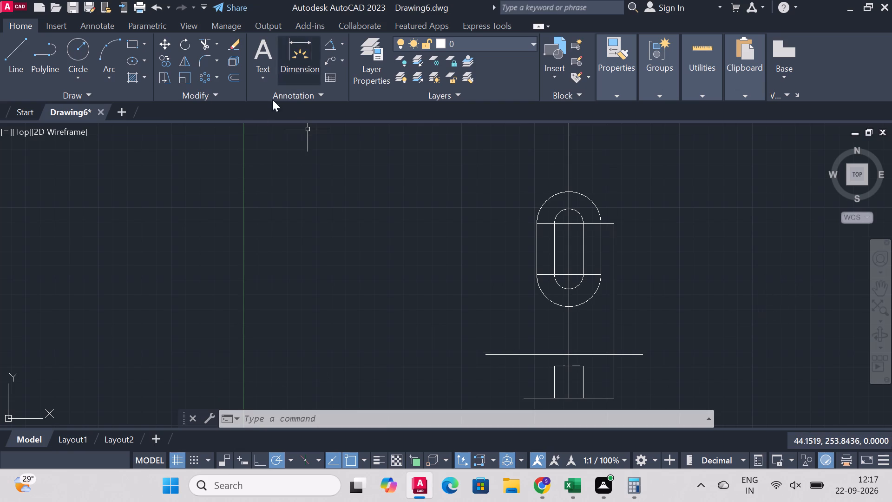
pyautogui.click(205, 42)
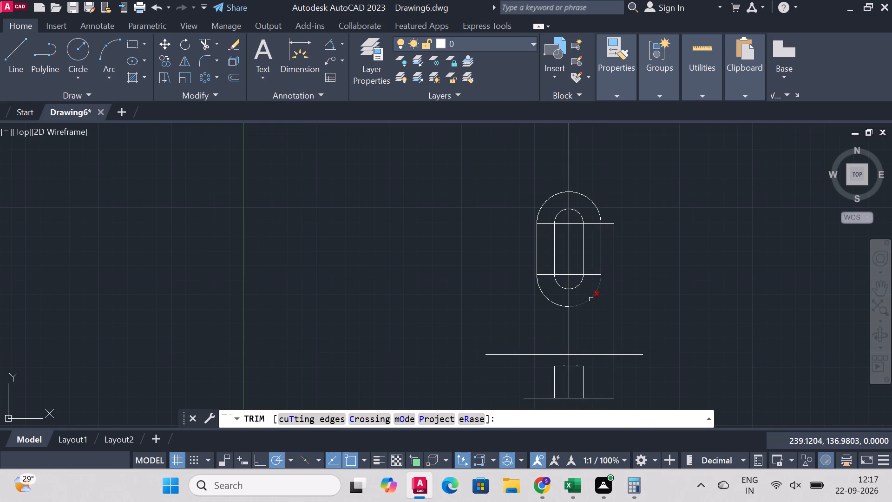
pyautogui.click(591, 299)
pyautogui.click(556, 306)
pyautogui.click(549, 276)
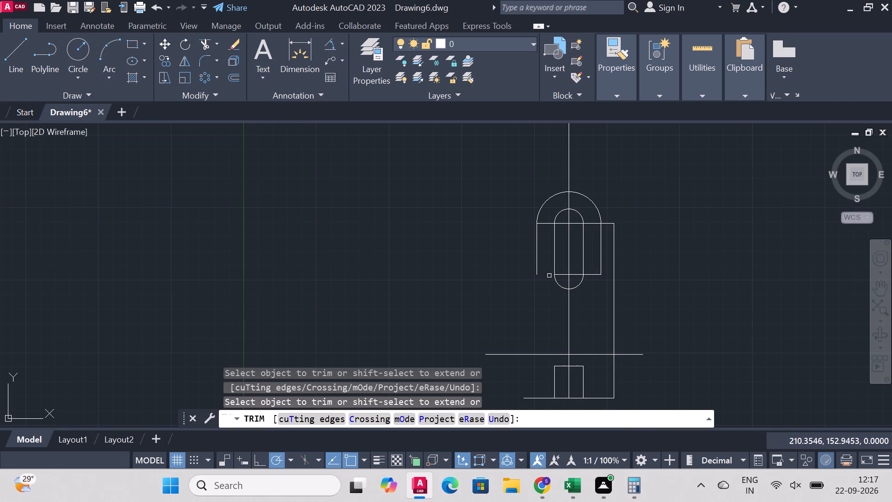
pyautogui.click(562, 273)
pyautogui.click(563, 274)
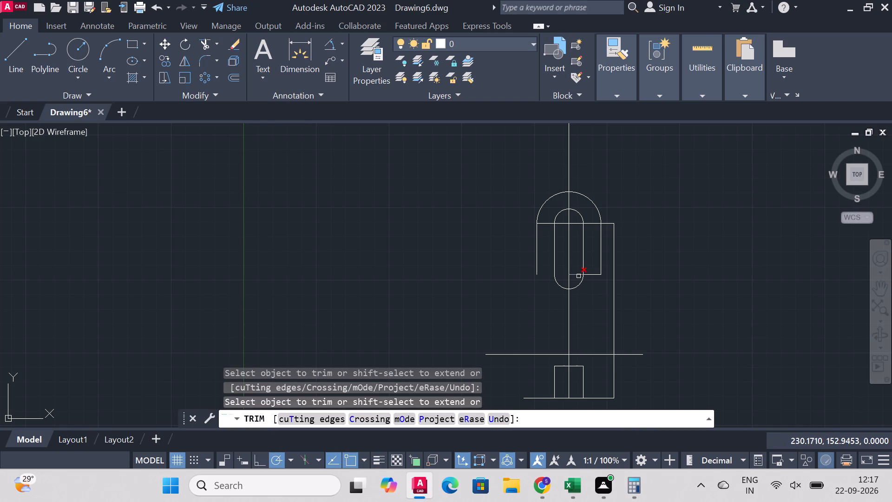
pyautogui.click(578, 276)
pyautogui.click(594, 278)
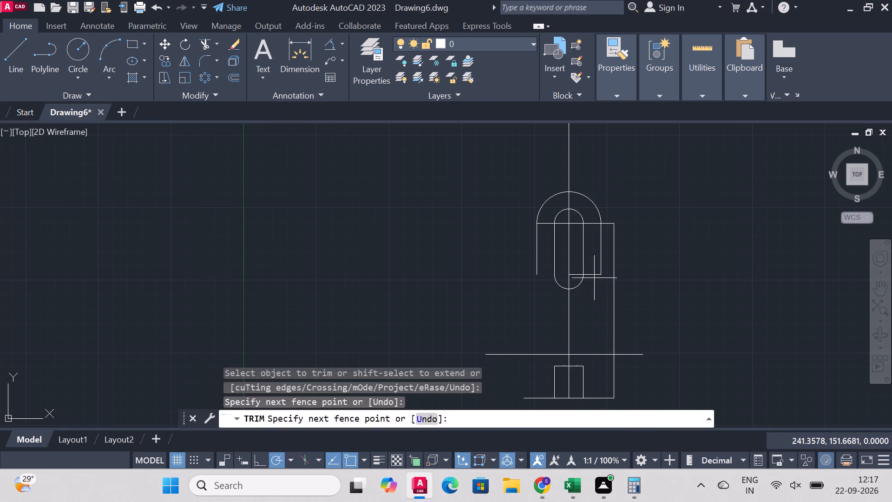
pyautogui.doubleClick(594, 275)
pyautogui.click(575, 275)
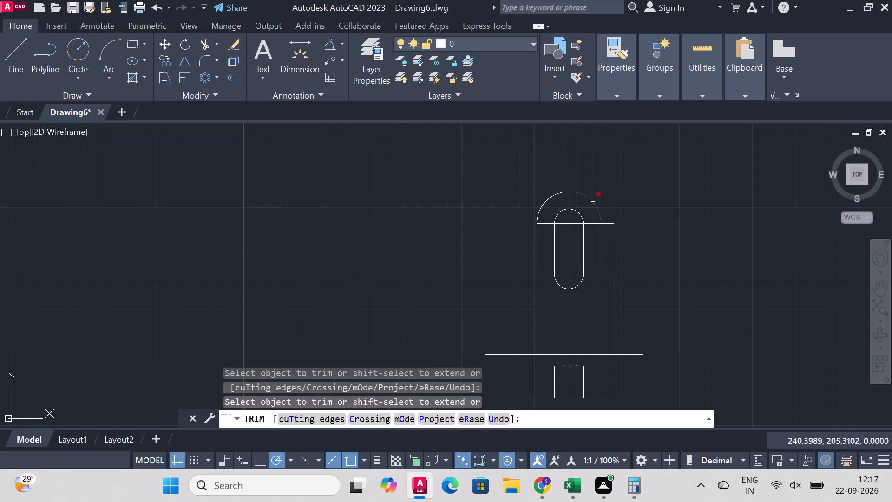
# Trim away the upper horizontal line between the outer vertical lines, inside and beside the radius 10 slot.
pyautogui.click(595, 223)
pyautogui.click(561, 224)
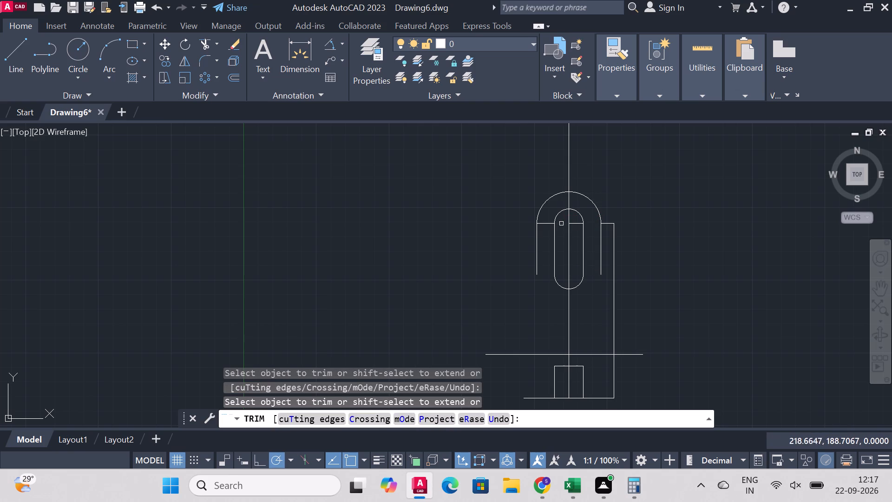
pyautogui.click(577, 223)
pyautogui.click(548, 225)
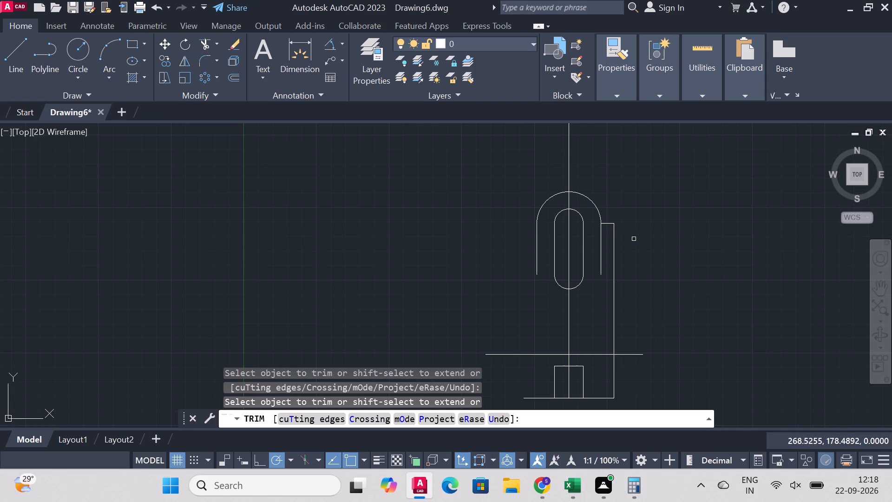
pyautogui.rightClick(650, 228)
pyautogui.click(684, 237)
# Draw a 27-unit line up the centreline from the horizontal line above the rectangle, ending with a short horizontal tick.
pyautogui.scroll(-2, 748, 288)
pyautogui.scroll(3, 750, 355)
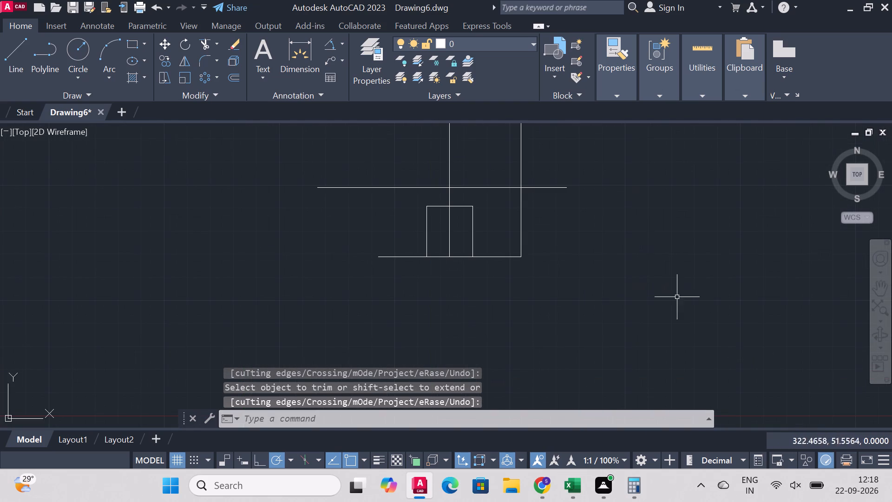
pyautogui.scroll(-2, 646, 191)
pyautogui.scroll(-3, 660, 120)
pyautogui.scroll(-3, 655, 206)
pyautogui.scroll(3, 655, 166)
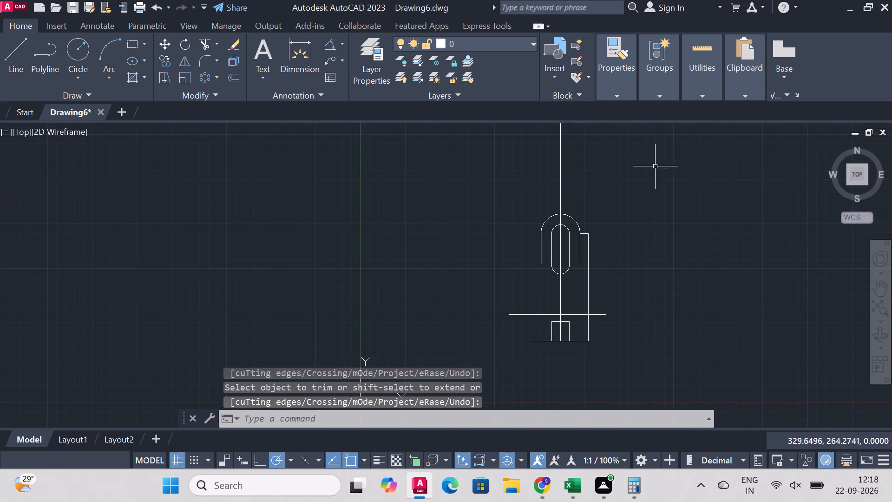
pyautogui.click(21, 55)
pyautogui.scroll(3, 721, 324)
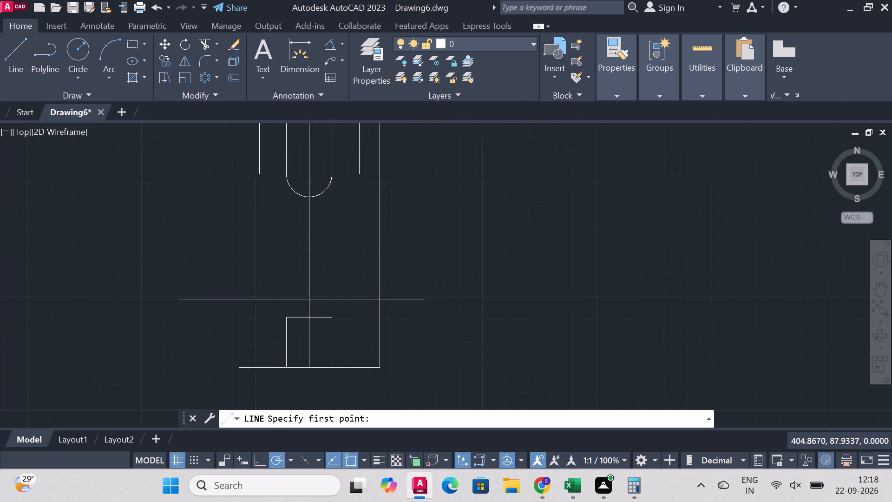
pyautogui.scroll(-3, 470, 279)
pyautogui.scroll(2, 315, 288)
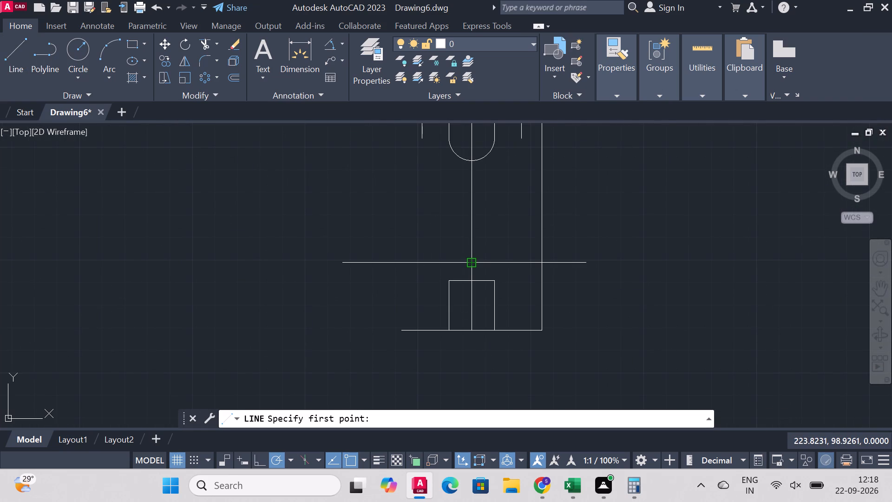
pyautogui.click(470, 262)
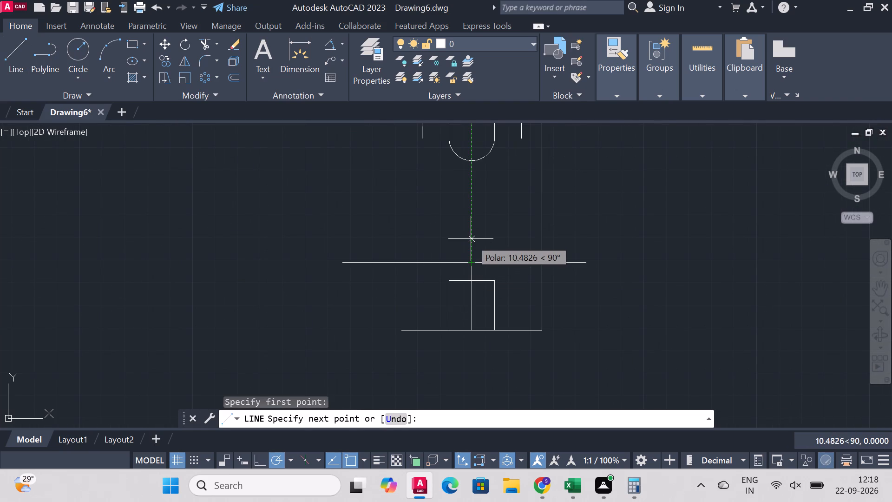
pyautogui.write('27')
pyautogui.press('Return')
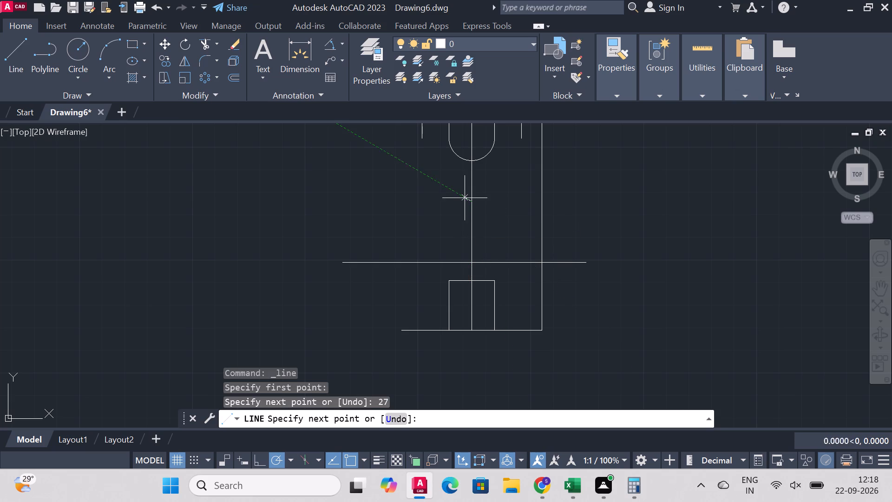
pyautogui.click(462, 201)
pyautogui.rightClick(463, 201)
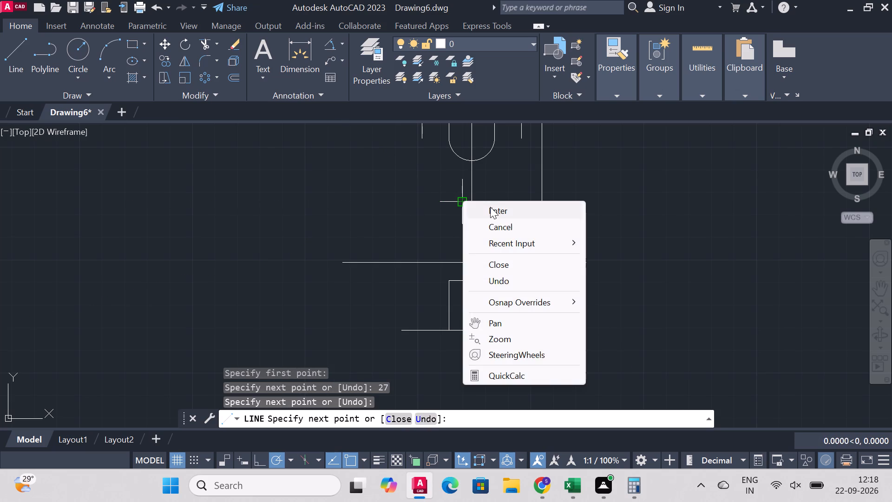
pyautogui.click(490, 207)
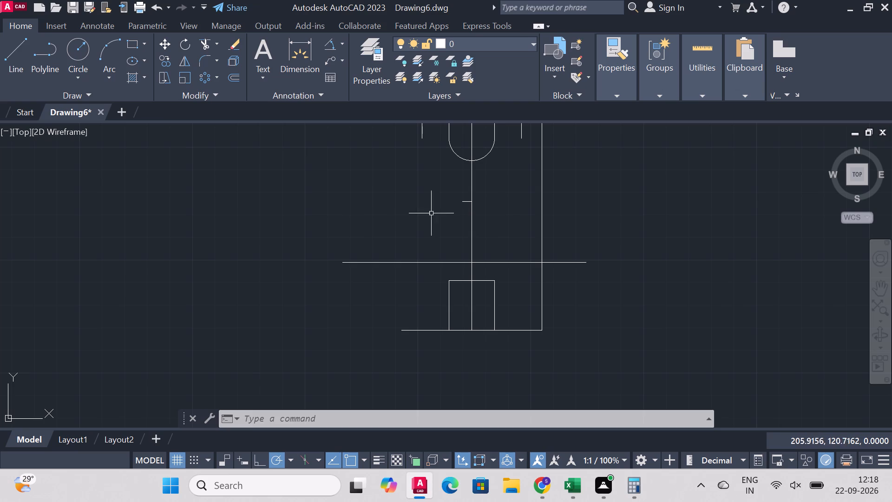
# Draw a radius 18 circle centred on the top end of the 27-unit line.
pyautogui.click(86, 48)
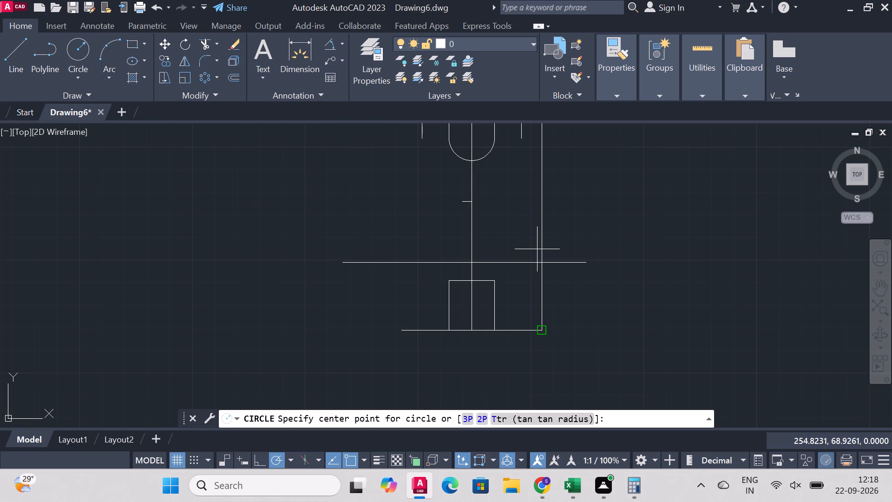
pyautogui.click(473, 204)
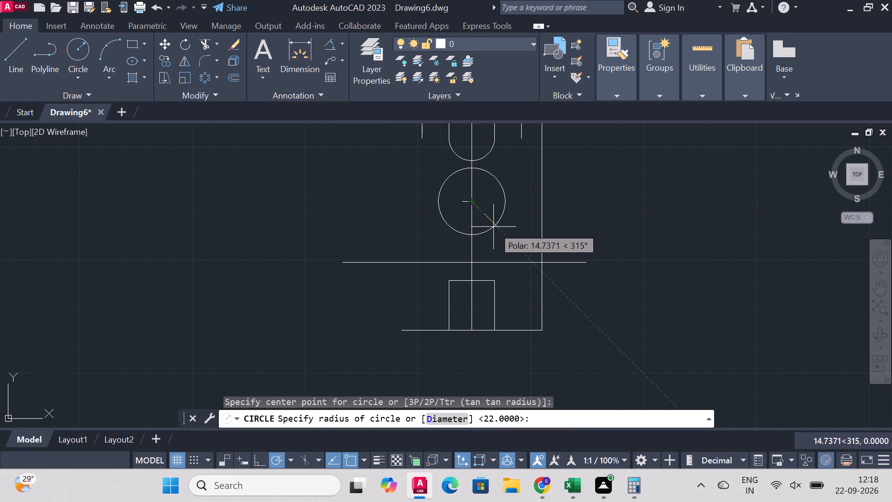
pyautogui.press('r')
pyautogui.press('Return')
pyautogui.write('18')
pyautogui.press('Return')
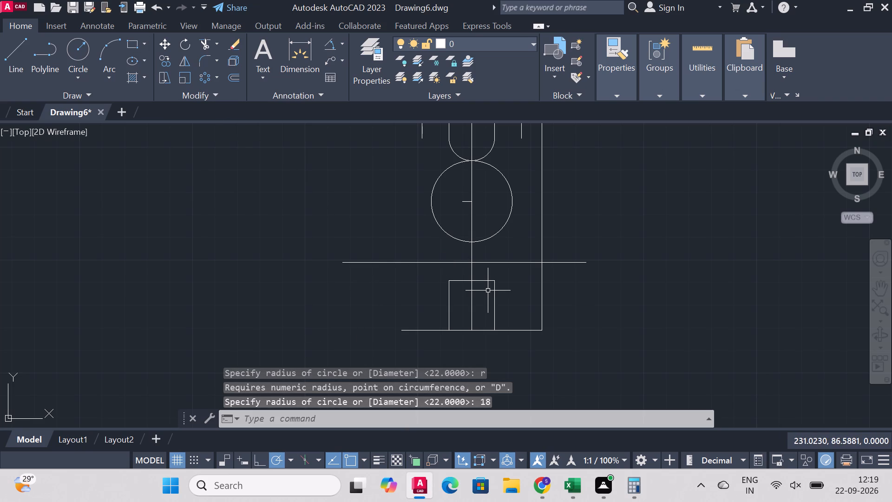
# Draw a radius 25 circle centred where the centreline crosses the horizontal line above the rectangle.
pyautogui.click(85, 52)
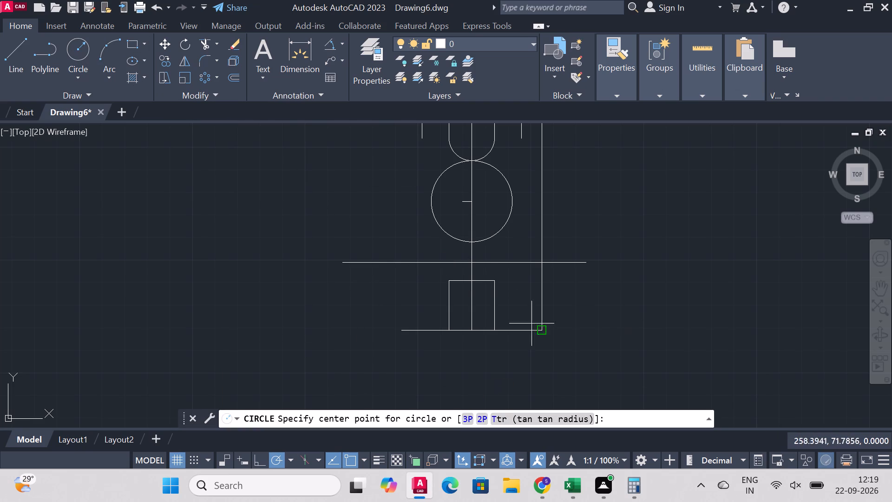
pyautogui.click(472, 261)
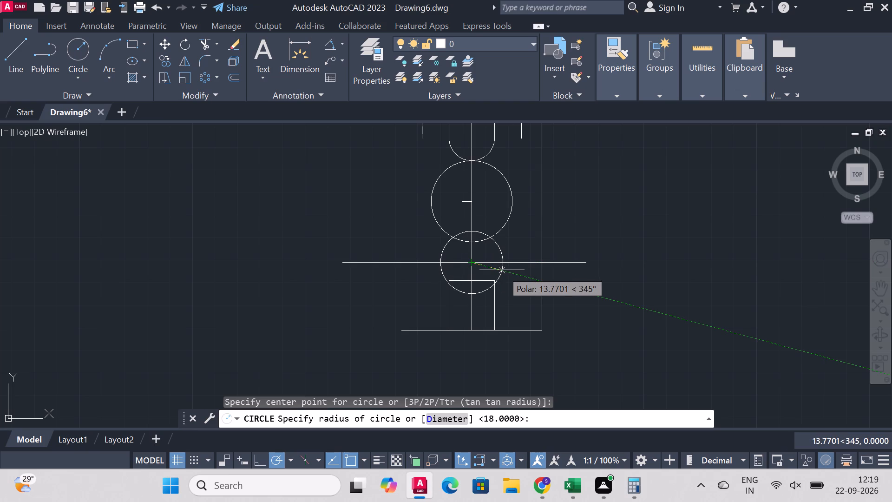
pyautogui.press('r')
pyautogui.press('Return')
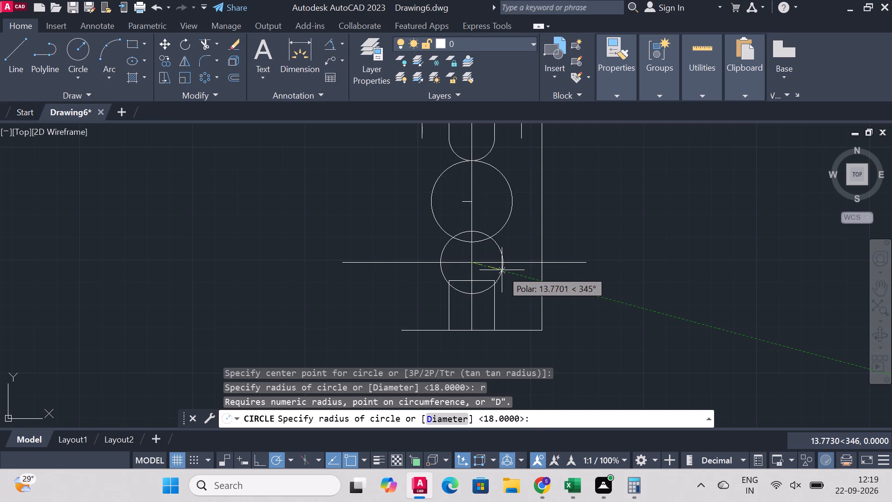
pyautogui.write('25')
pyautogui.press('Return')
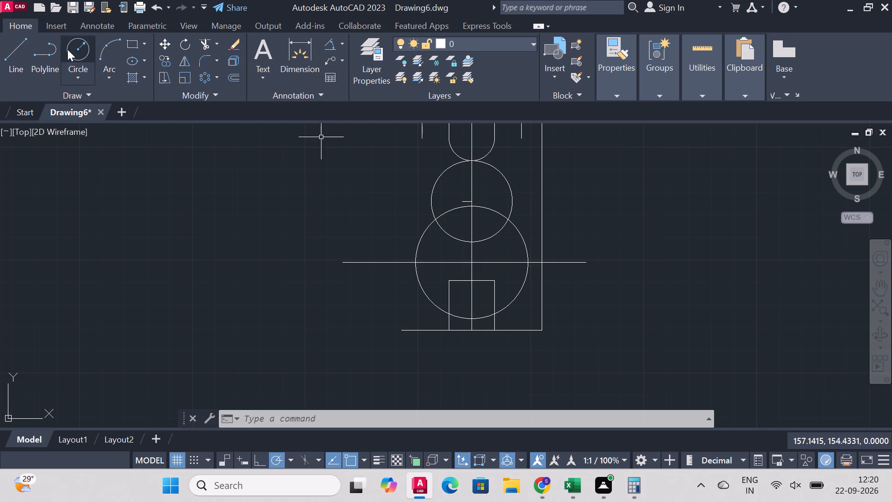
# Trim away the radius 18 circle outside the radius 25 circle and remove the short horizontal tick.
pyautogui.click(200, 46)
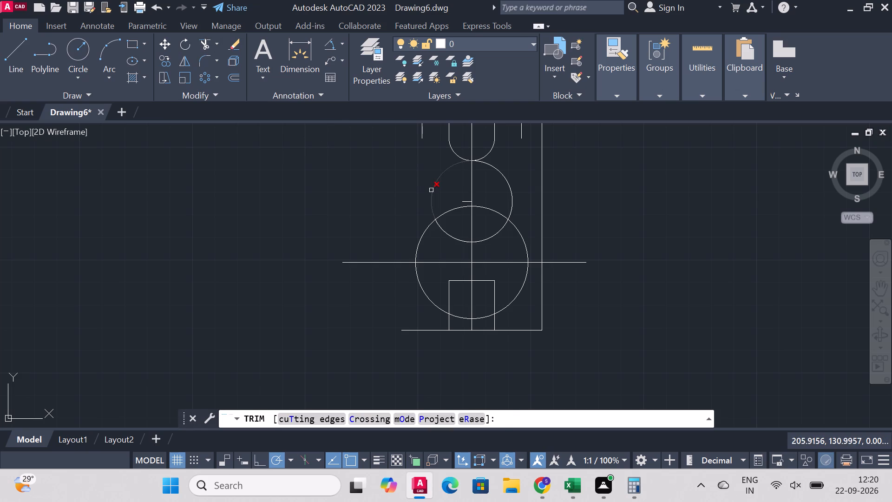
pyautogui.click(431, 190)
pyautogui.click(509, 184)
pyautogui.scroll(2, 470, 188)
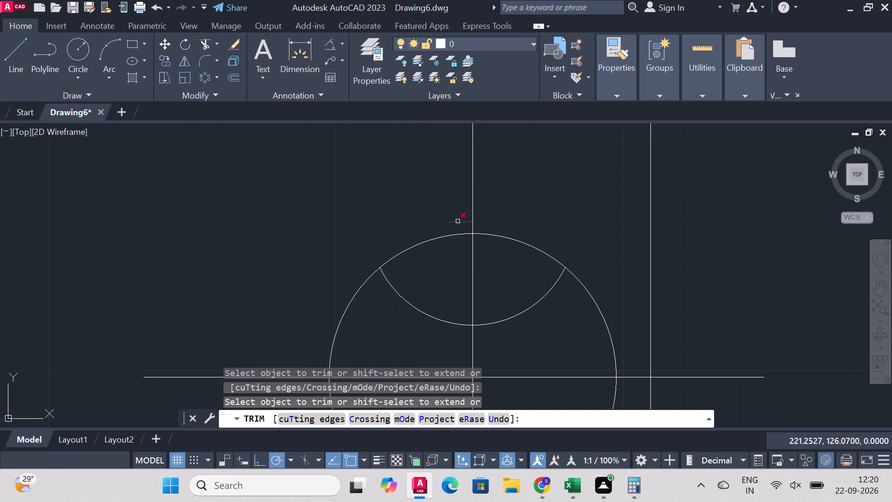
pyautogui.click(459, 221)
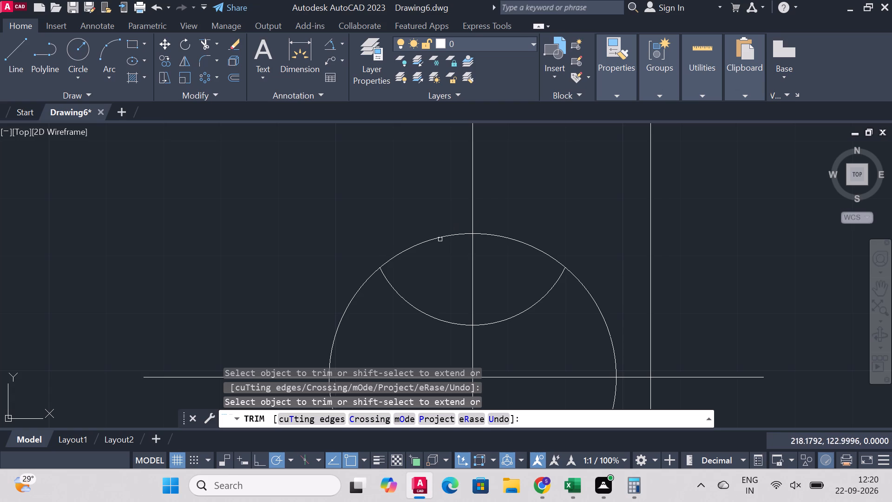
# Trim away the top of the radius 25 circle between the two ends of the radius 18 arc.
pyautogui.click(440, 239)
pyautogui.click(513, 242)
# Draw horizontal lines outward from both top corners of the rectangle to the radius 25 circle.
pyautogui.scroll(-2, 567, 192)
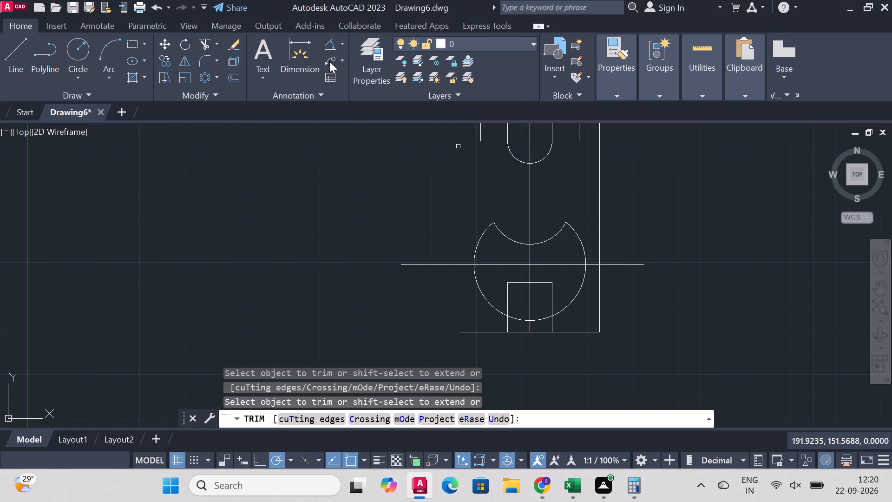
pyautogui.click(16, 48)
pyautogui.scroll(2, 460, 278)
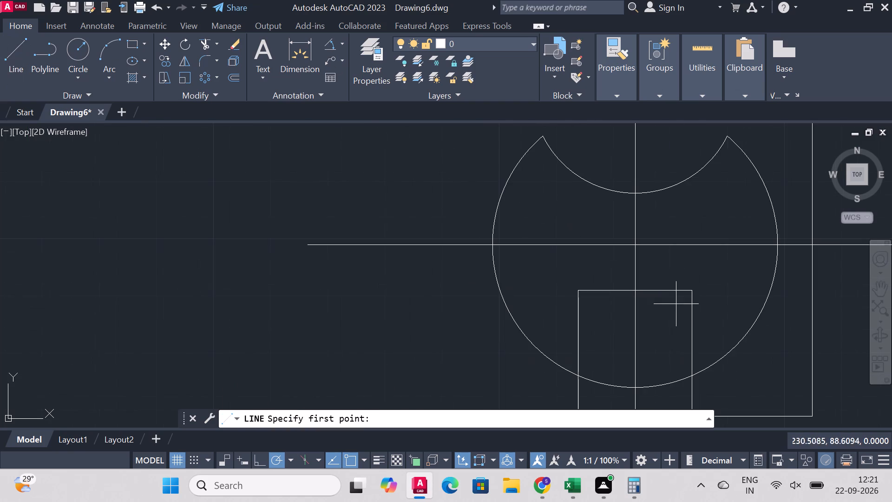
pyautogui.click(694, 289)
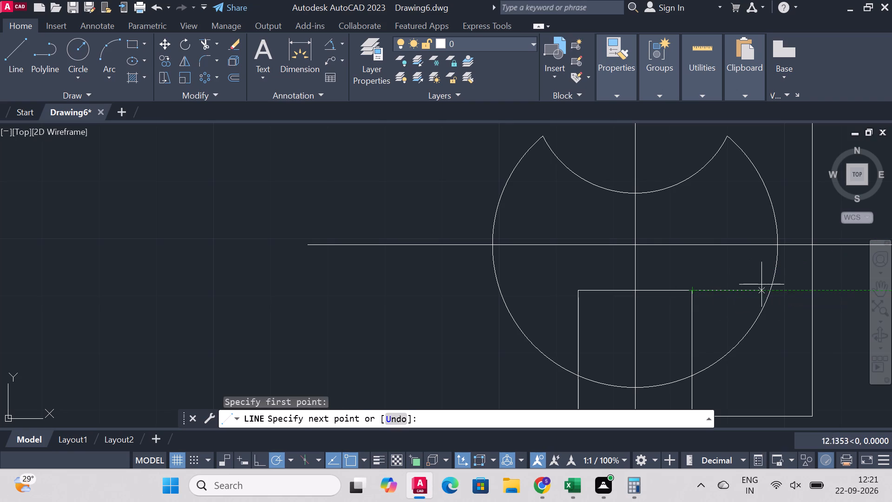
pyautogui.click(773, 289)
pyautogui.rightClick(773, 288)
pyautogui.click(795, 297)
pyautogui.rightClick(782, 296)
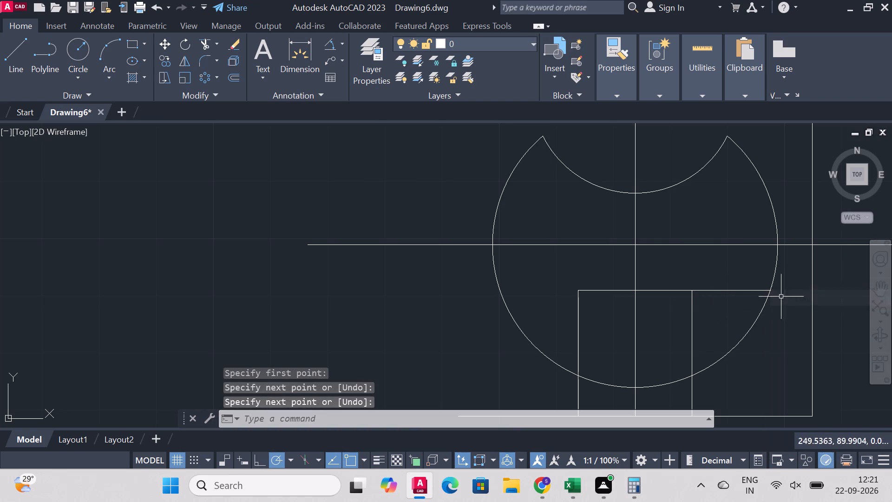
pyautogui.click(764, 19)
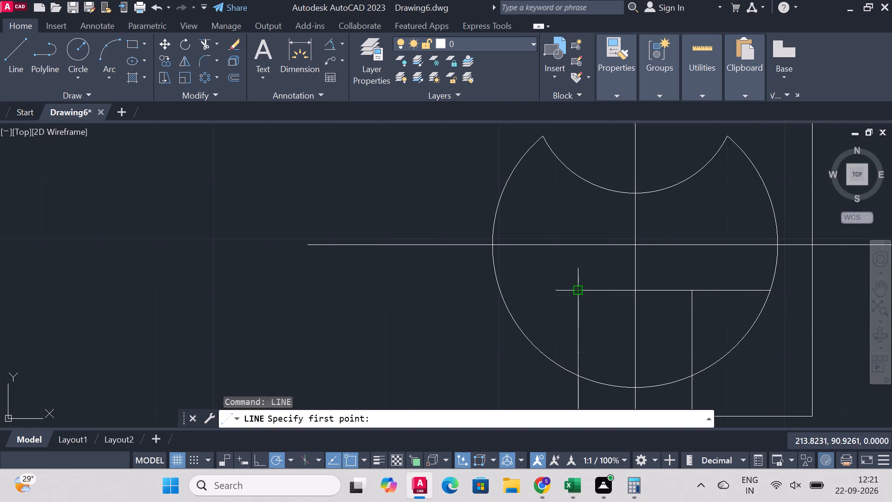
pyautogui.click(579, 291)
pyautogui.click(500, 289)
pyautogui.rightClick(499, 289)
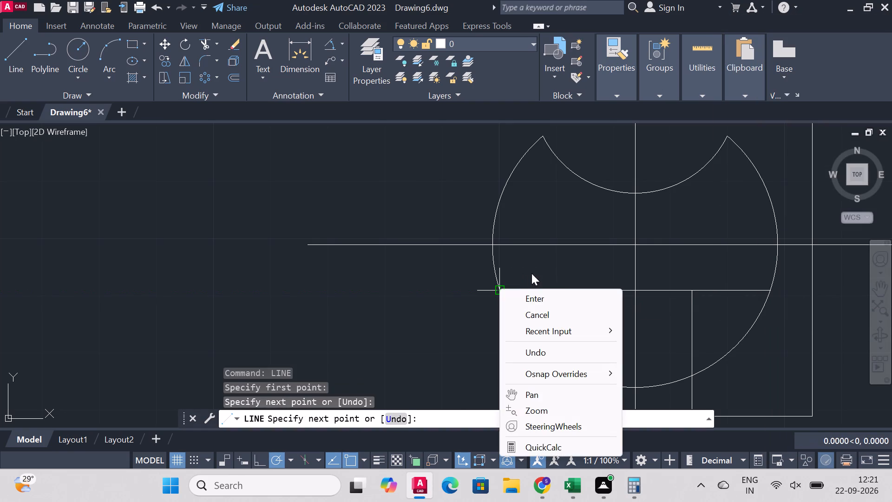
pyautogui.click(538, 295)
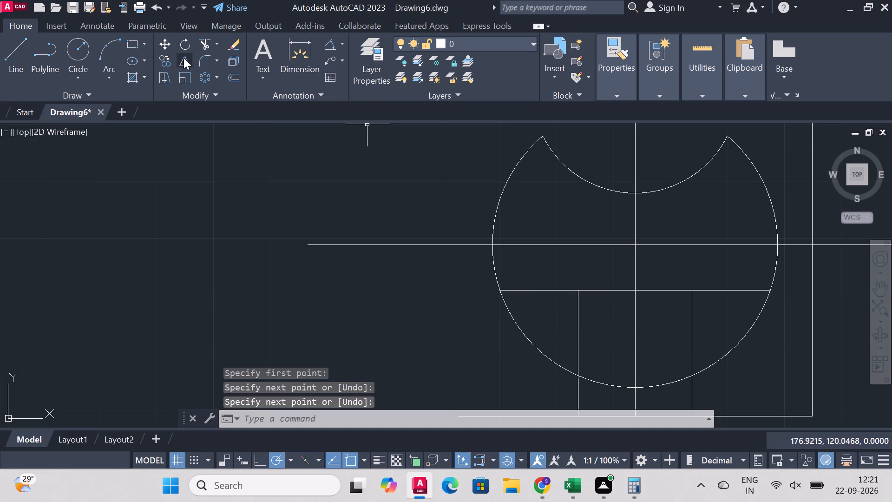
# Trim away the radius 25 circle below the horizontal lines and the rectangle's top edge between its two vertical sides.
pyautogui.click(198, 47)
pyautogui.click(528, 340)
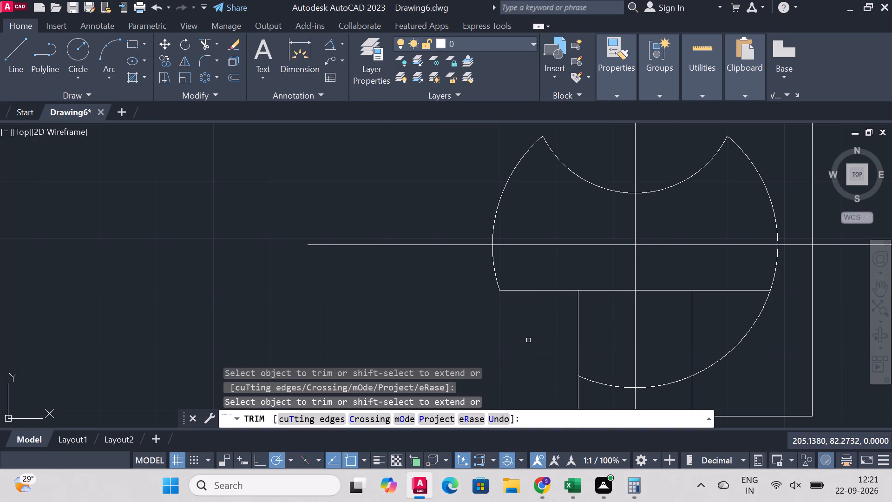
pyautogui.click(610, 386)
pyautogui.click(657, 385)
pyautogui.click(718, 363)
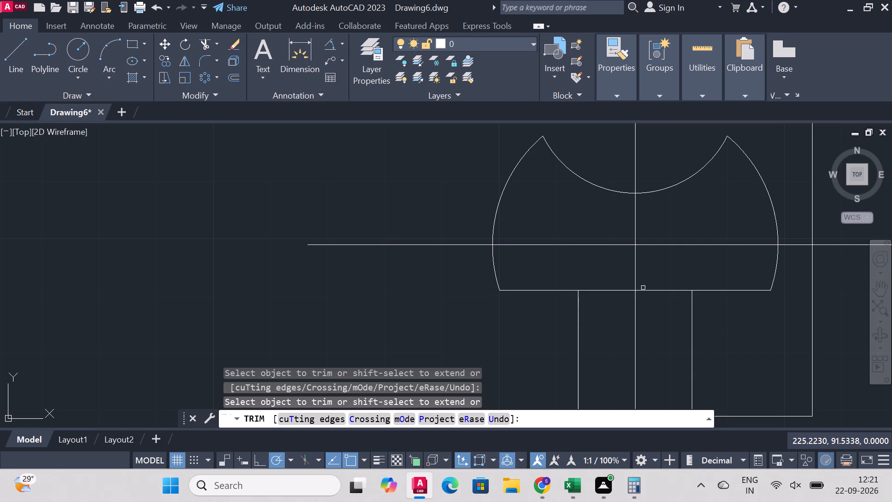
pyautogui.click(662, 291)
pyautogui.click(617, 291)
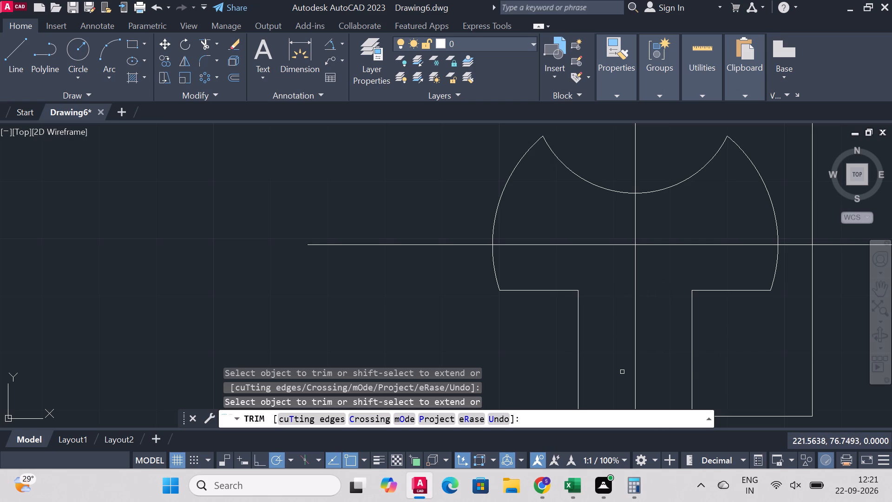
# Fillet both lower corners between the radius 25 arcs and the horizontal lines with radius 8.
pyautogui.click(204, 60)
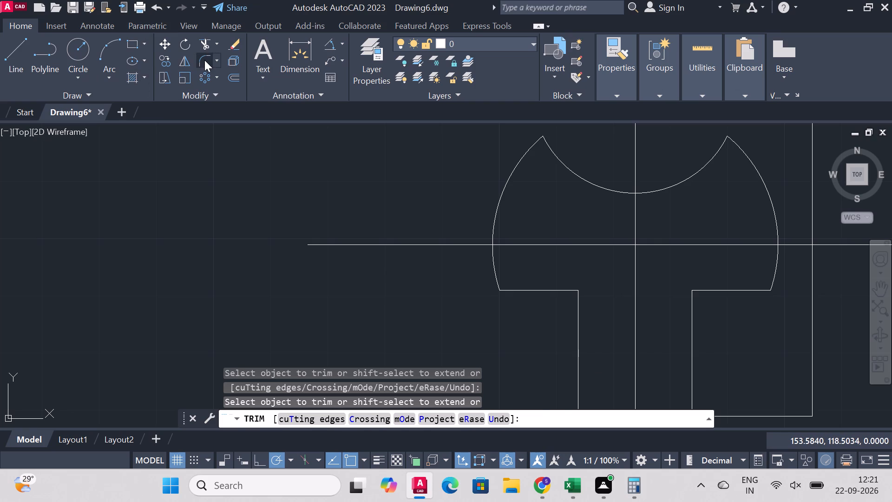
pyautogui.click(776, 272)
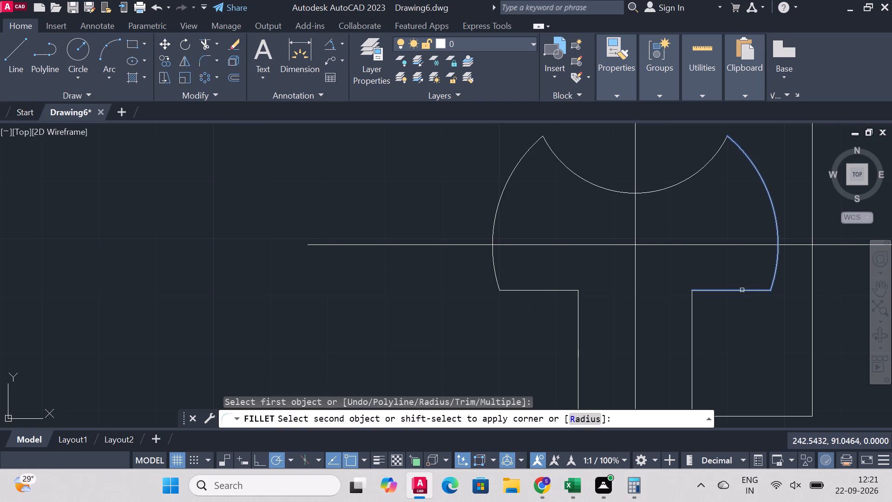
pyautogui.press('r')
pyautogui.press('Return')
pyautogui.press('8')
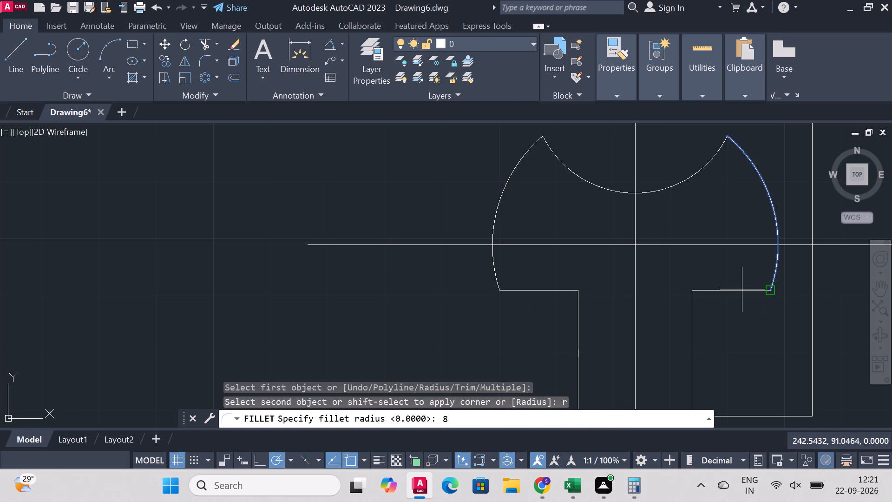
pyautogui.press('Return')
pyautogui.click(742, 290)
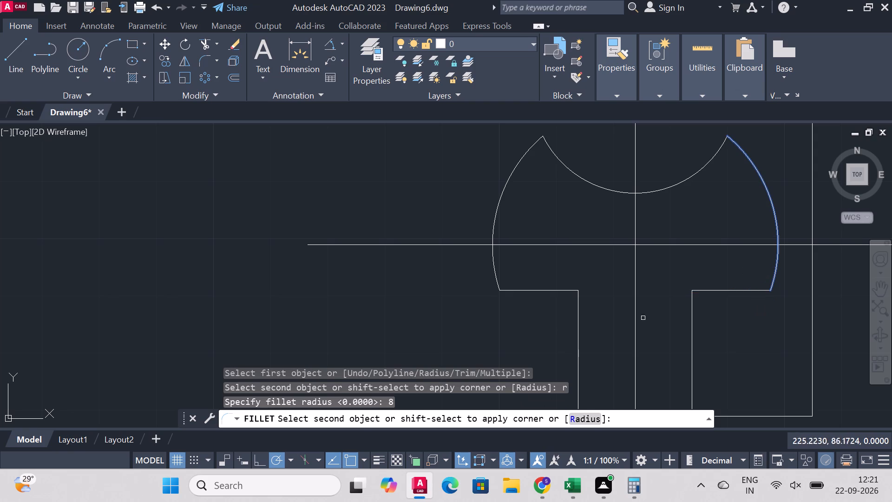
pyautogui.click(751, 291)
pyautogui.rightClick(746, 289)
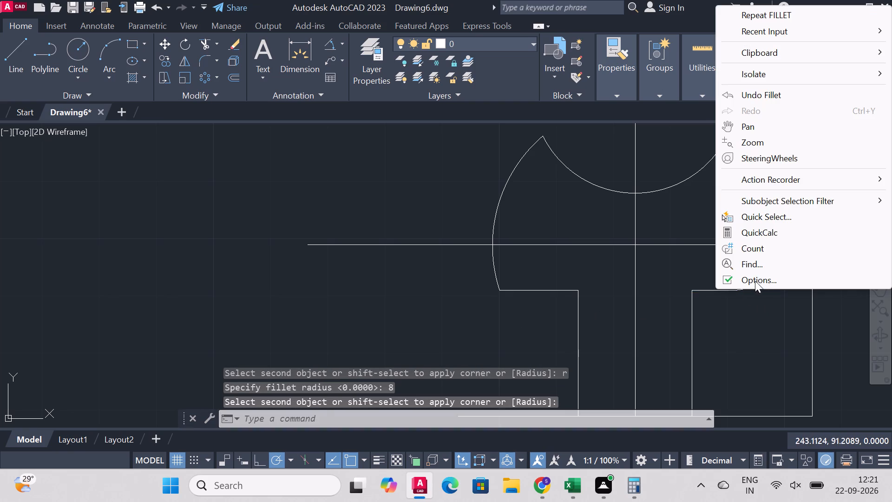
pyautogui.click(759, 16)
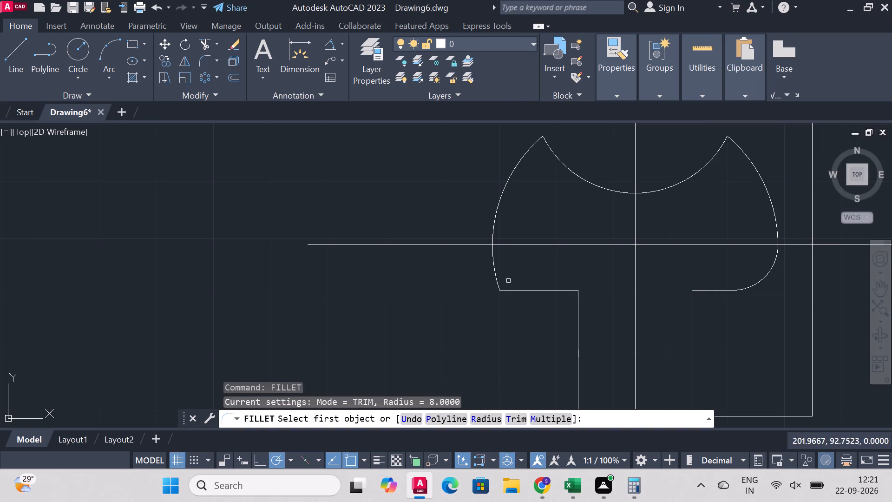
pyautogui.click(497, 278)
pyautogui.click(524, 291)
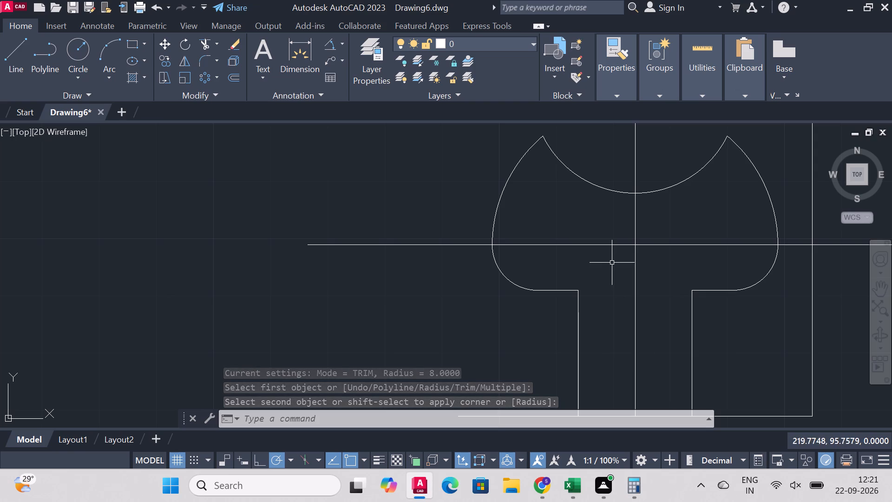
# Fillet both upper tips where the radius 18 arc meets the radius 25 arcs with radius 4.
pyautogui.scroll(-2, 612, 263)
pyautogui.scroll(2, 513, 198)
pyautogui.rightClick(504, 212)
pyautogui.click(571, 198)
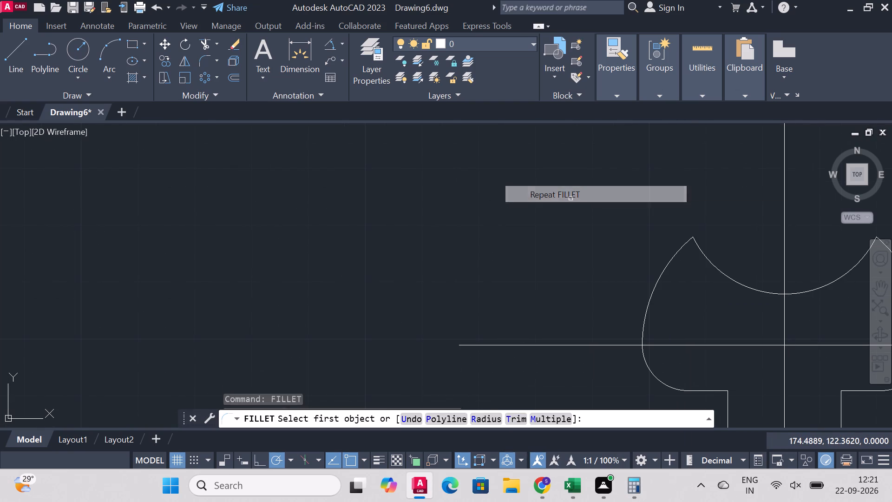
pyautogui.click(703, 253)
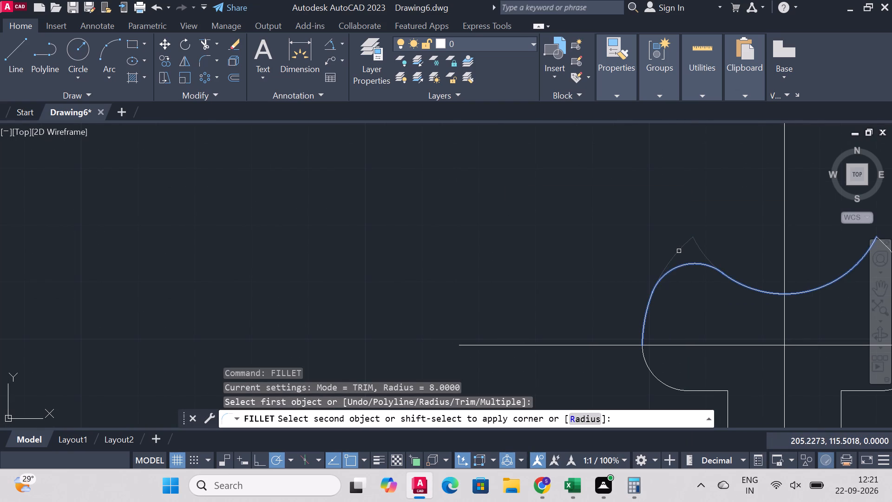
pyautogui.press('r')
pyautogui.press('Return')
pyautogui.press('4')
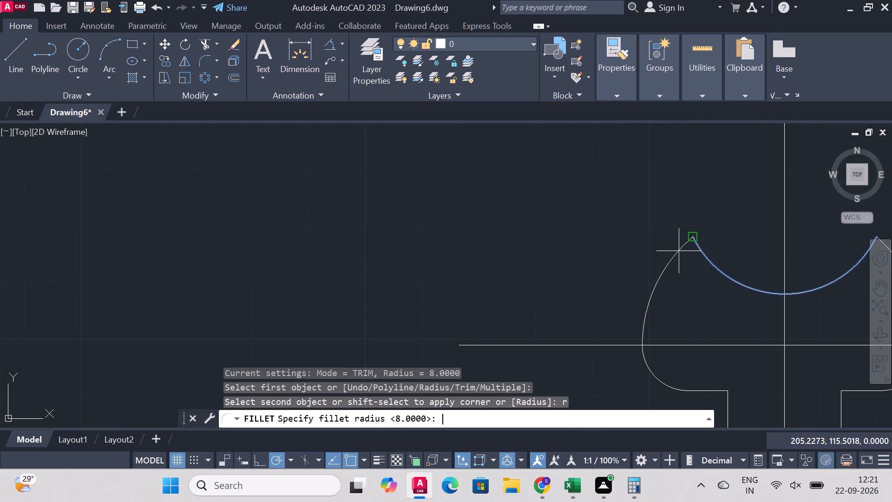
pyautogui.press('Return')
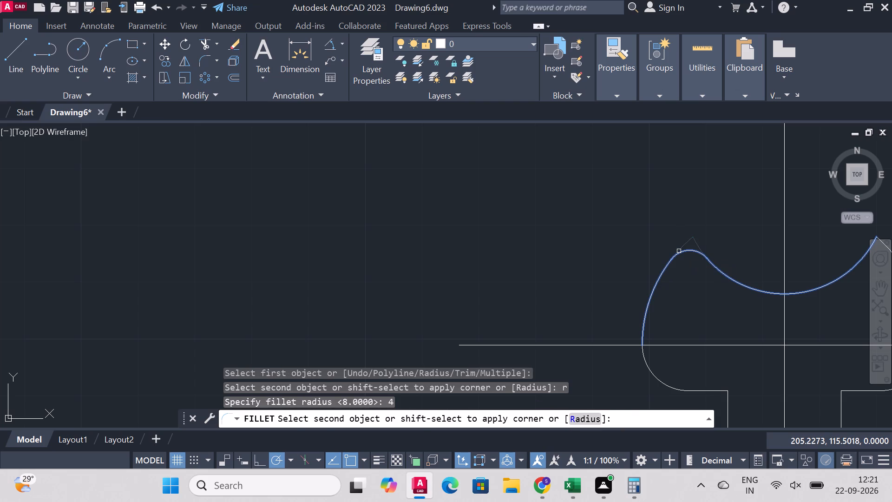
pyautogui.click(680, 247)
pyautogui.scroll(-3, 690, 195)
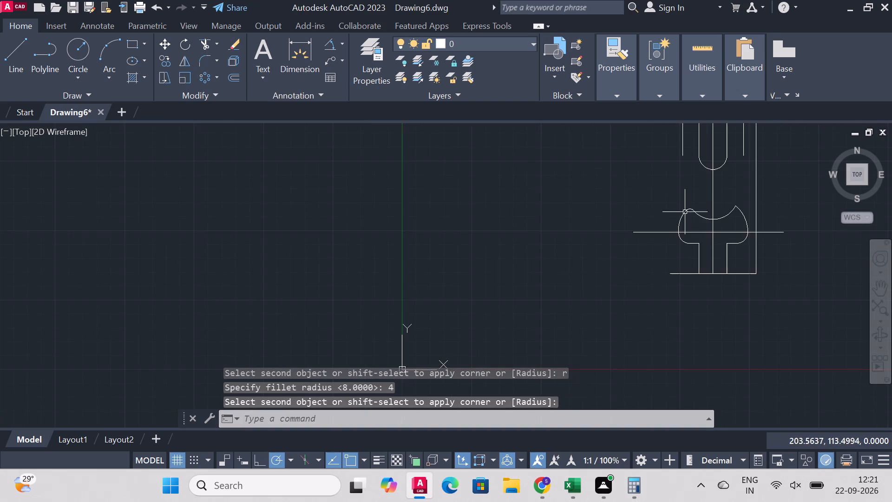
pyautogui.scroll(2, 787, 184)
pyautogui.rightClick(750, 263)
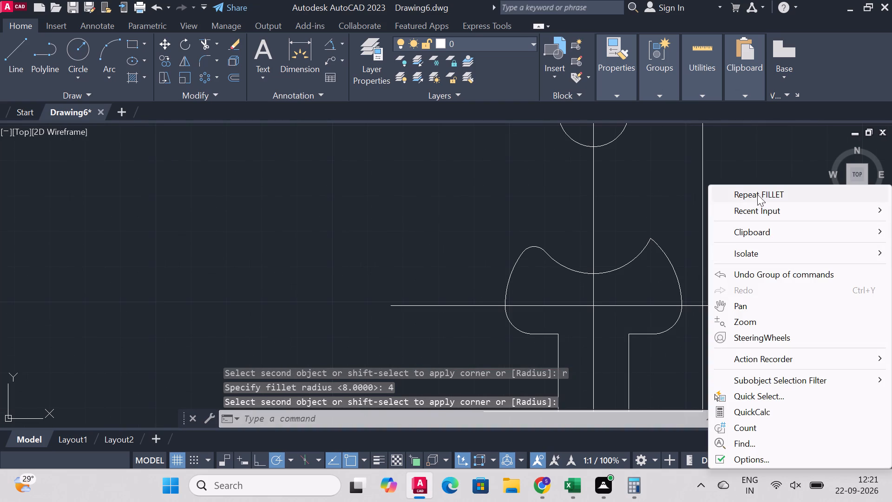
pyautogui.click(757, 194)
pyautogui.click(666, 253)
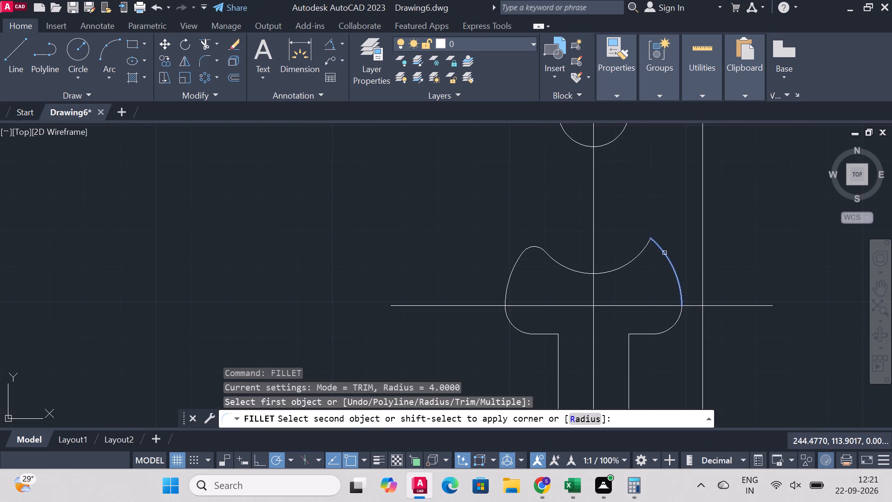
pyautogui.click(642, 253)
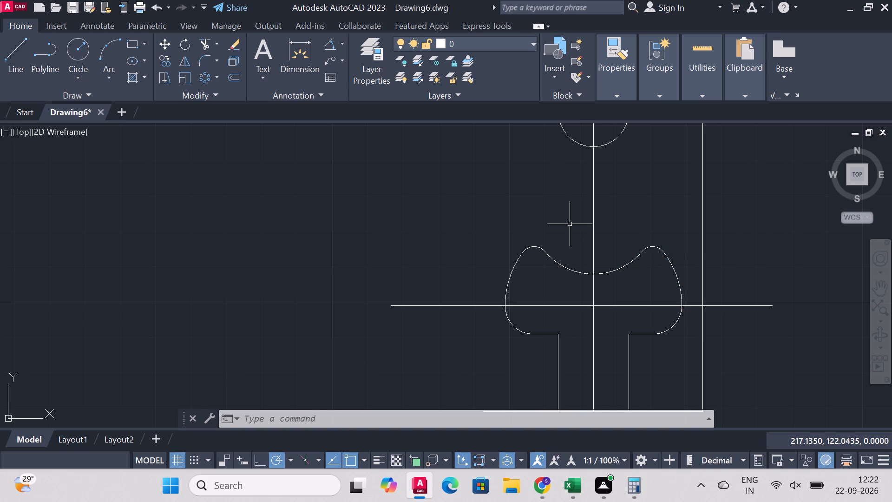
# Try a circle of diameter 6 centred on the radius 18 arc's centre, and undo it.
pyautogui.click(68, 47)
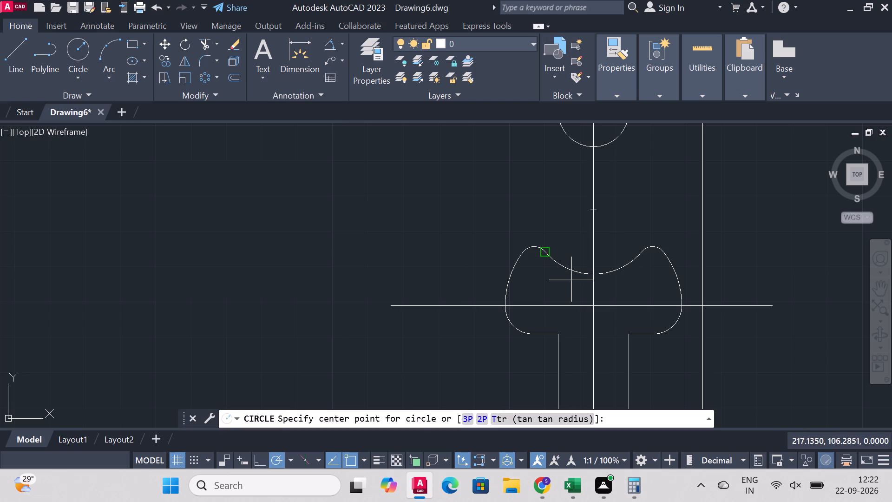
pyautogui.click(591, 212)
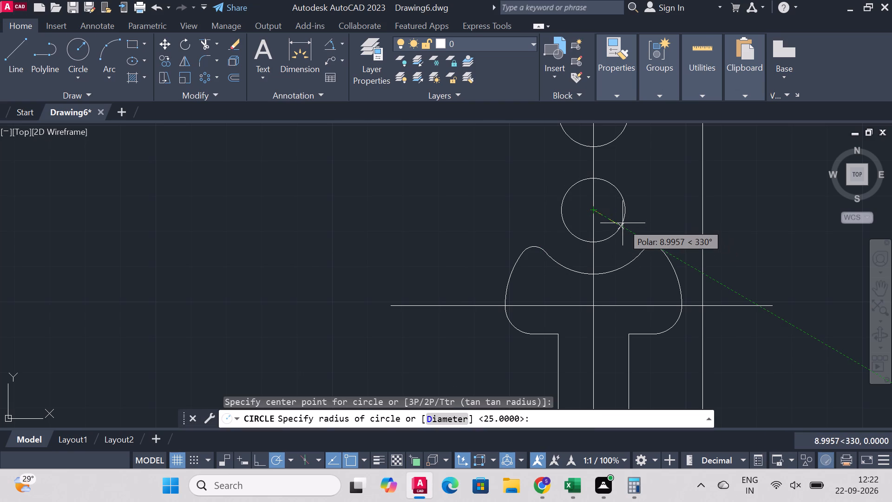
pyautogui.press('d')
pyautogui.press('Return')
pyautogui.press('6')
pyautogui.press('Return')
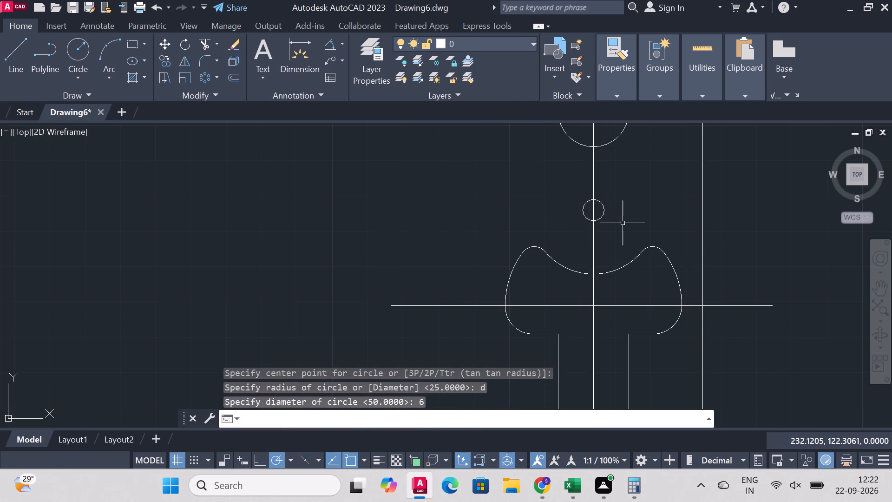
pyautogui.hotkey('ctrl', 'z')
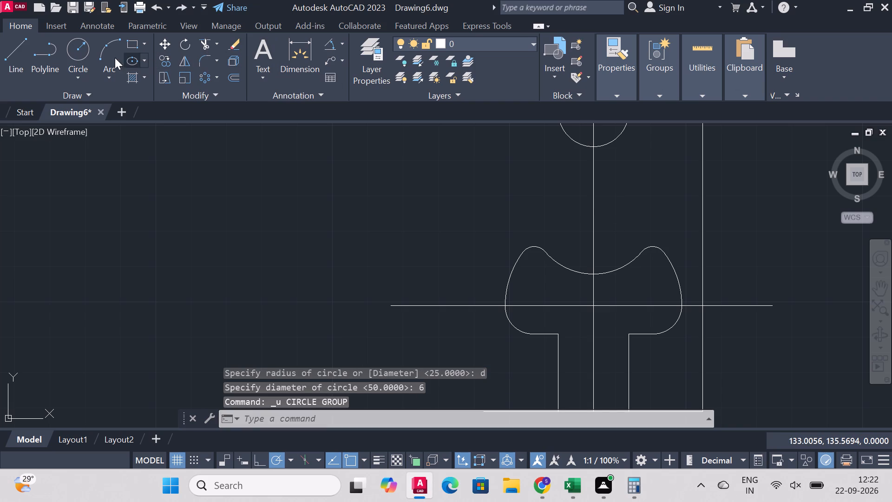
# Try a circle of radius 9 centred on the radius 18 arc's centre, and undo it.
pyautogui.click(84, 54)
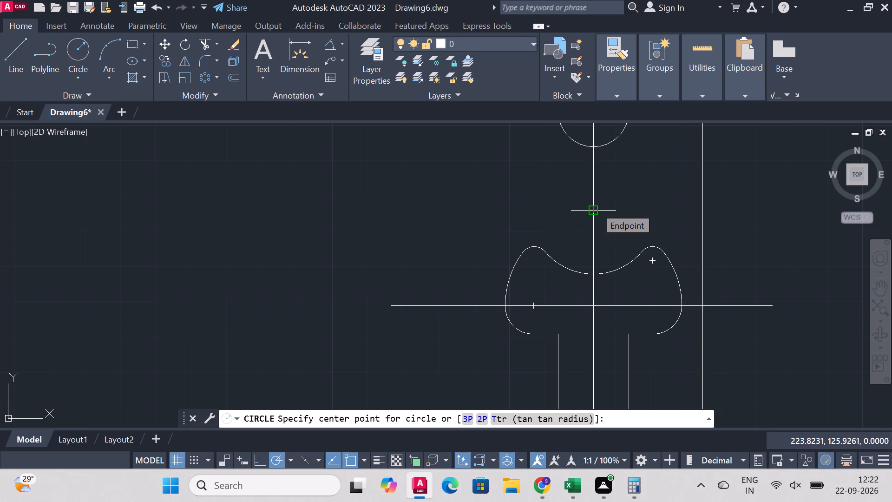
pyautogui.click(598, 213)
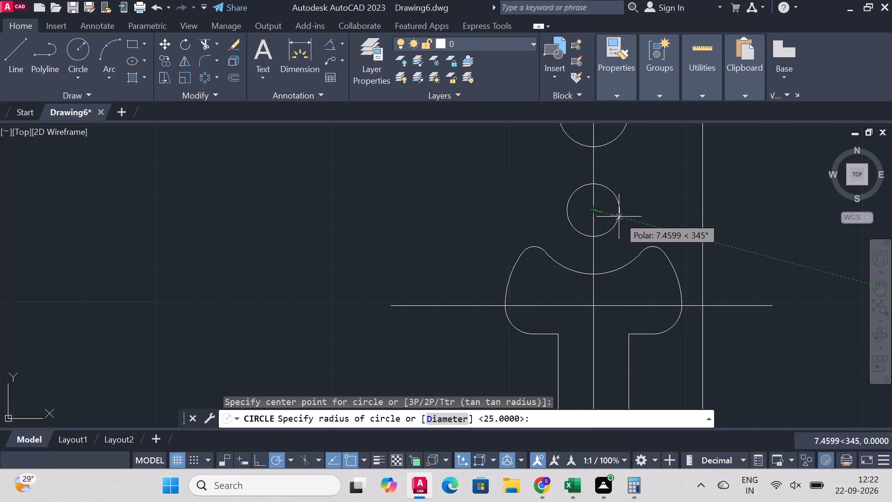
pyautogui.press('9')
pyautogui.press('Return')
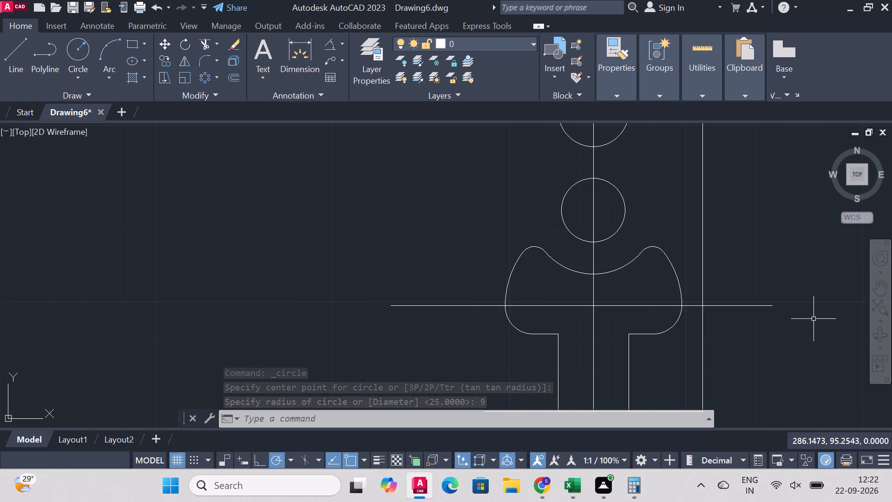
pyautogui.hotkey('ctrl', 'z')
# Draw a circle of radius 10 centred on the radius 18 arc's centre.
pyautogui.click(76, 50)
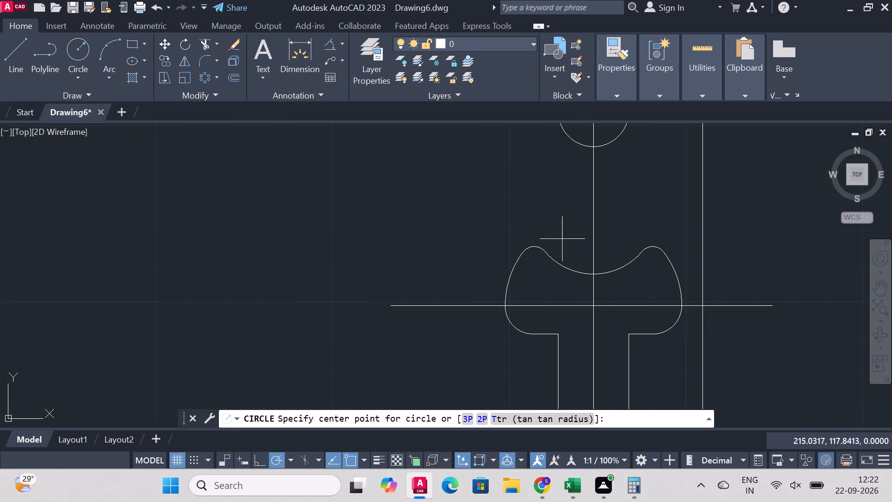
pyautogui.click(593, 211)
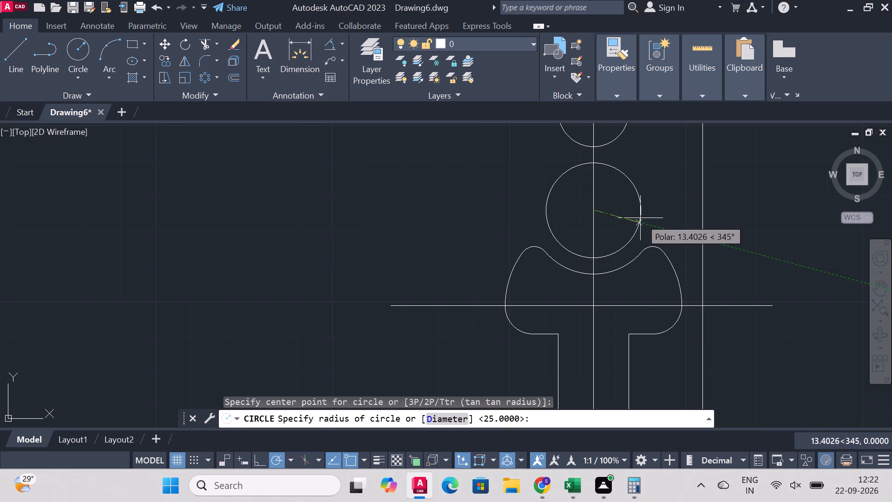
pyautogui.press('1')
pyautogui.press('0')
pyautogui.press('Return')
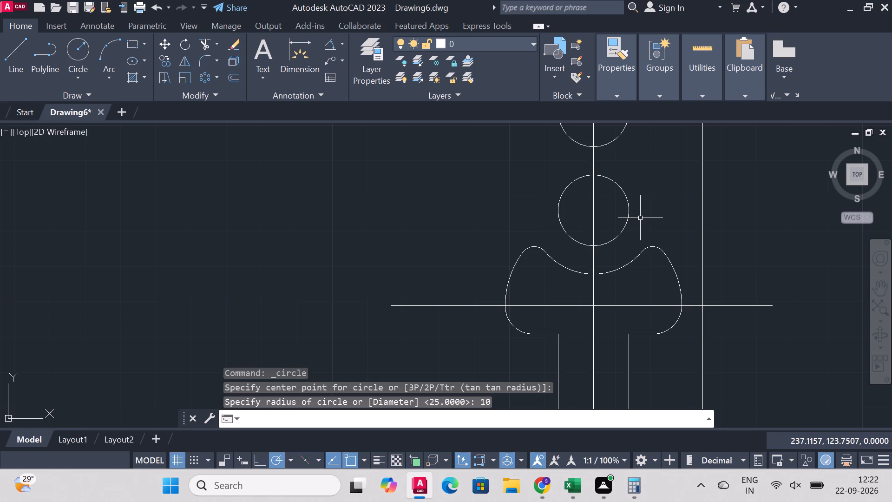
# Trim the vertical centre line out of the radius 10 circle, the slot, the gaps around them, and above the radius 22 arc.
pyautogui.click(204, 45)
pyautogui.click(592, 205)
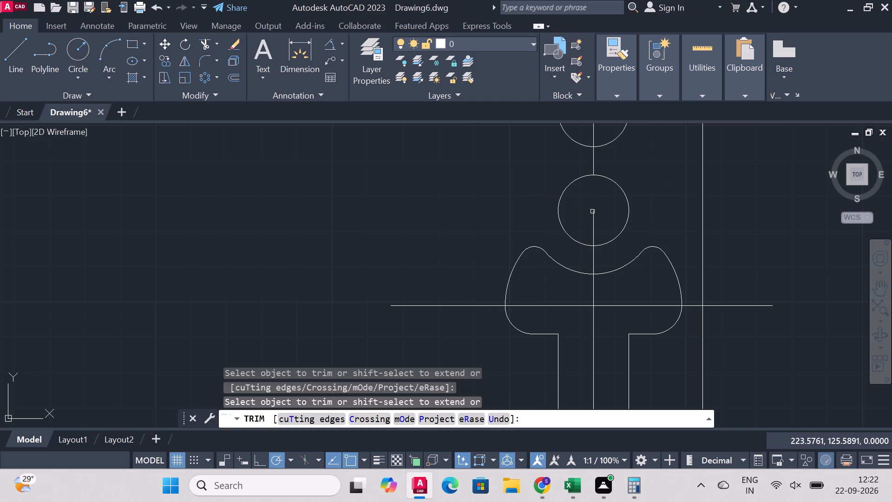
pyautogui.click(593, 219)
pyautogui.click(594, 227)
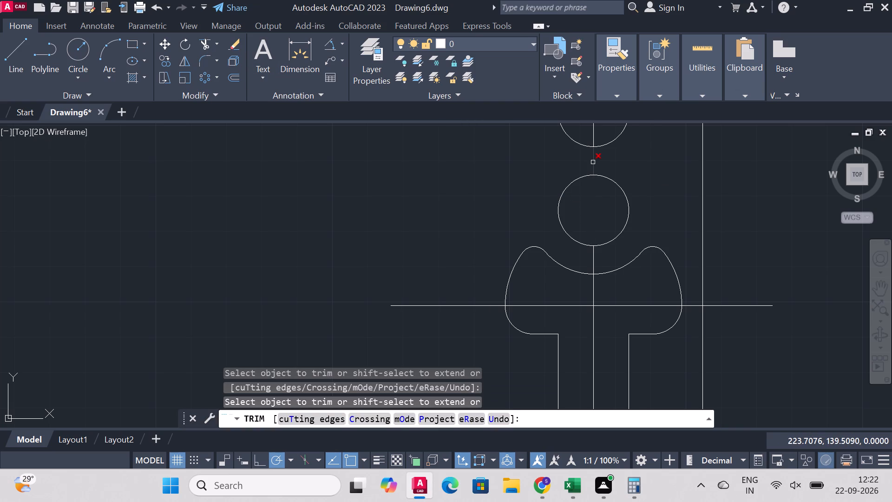
pyautogui.click(593, 162)
pyautogui.scroll(-5, 662, 185)
pyautogui.scroll(4, 670, 138)
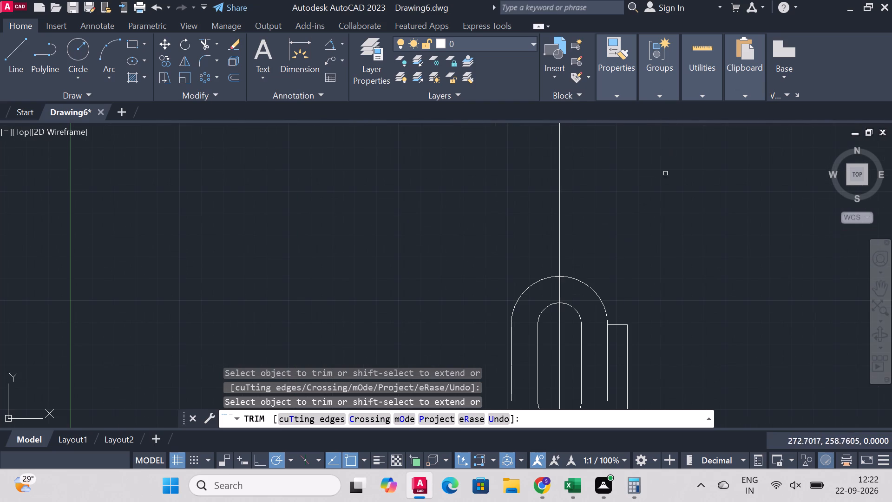
pyautogui.click(561, 229)
pyautogui.scroll(-3, 599, 226)
pyautogui.scroll(2, 608, 214)
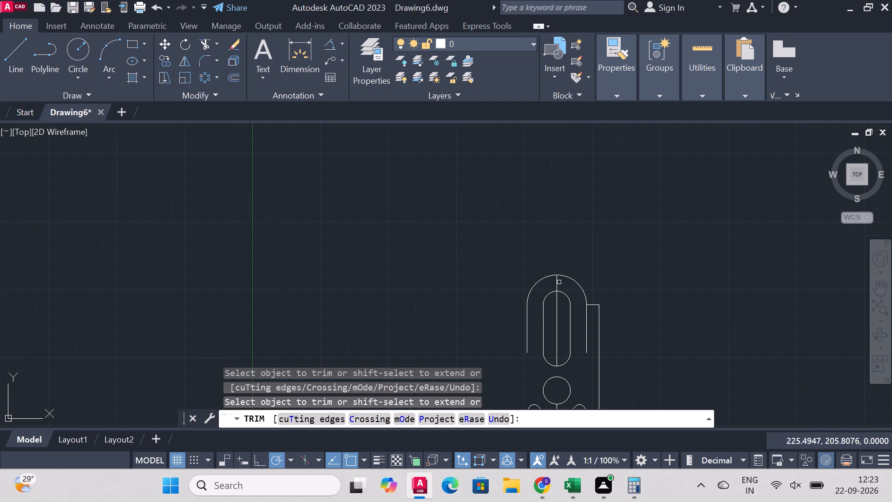
pyautogui.click(555, 283)
pyautogui.scroll(-4, 599, 247)
pyautogui.scroll(3, 582, 309)
pyautogui.scroll(-4, 590, 240)
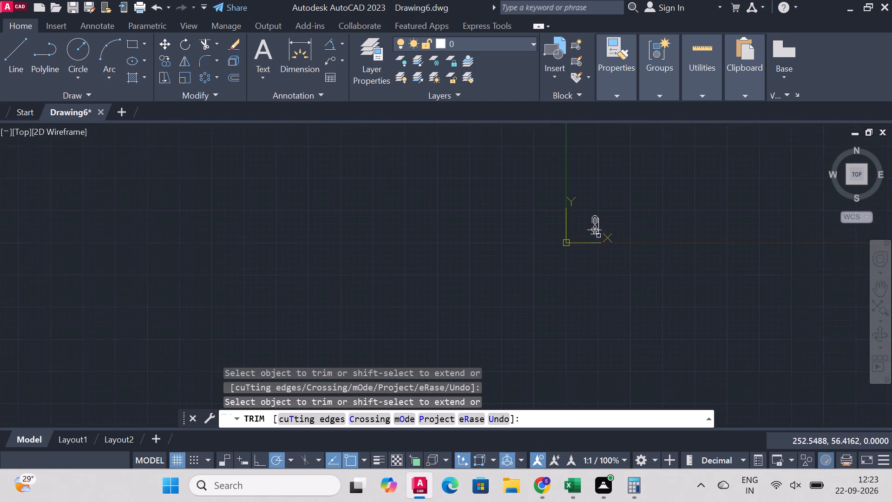
pyautogui.scroll(3, 608, 211)
pyautogui.scroll(3, 554, 252)
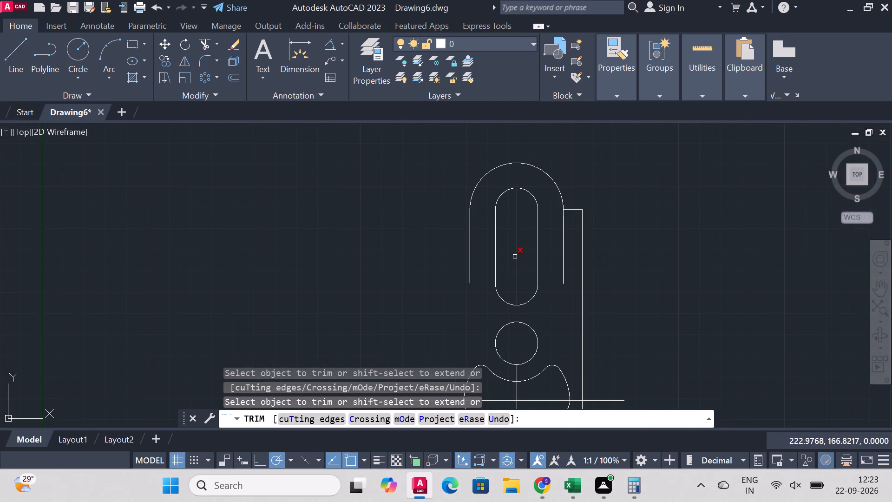
pyautogui.click(515, 257)
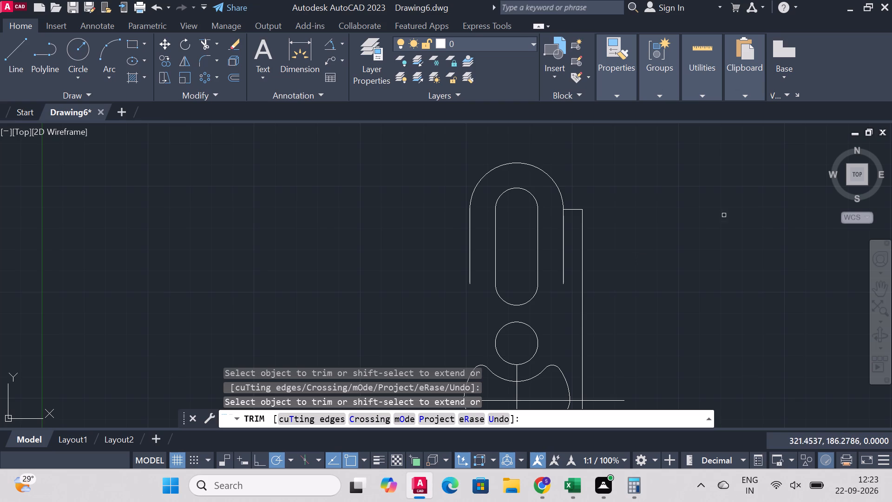
# Trim away the outer vertical line above the horizontal axis and the short horizontal line joining it to the radius 22 arc.
pyautogui.scroll(-2, 724, 215)
pyautogui.scroll(1, 697, 236)
pyautogui.click(649, 244)
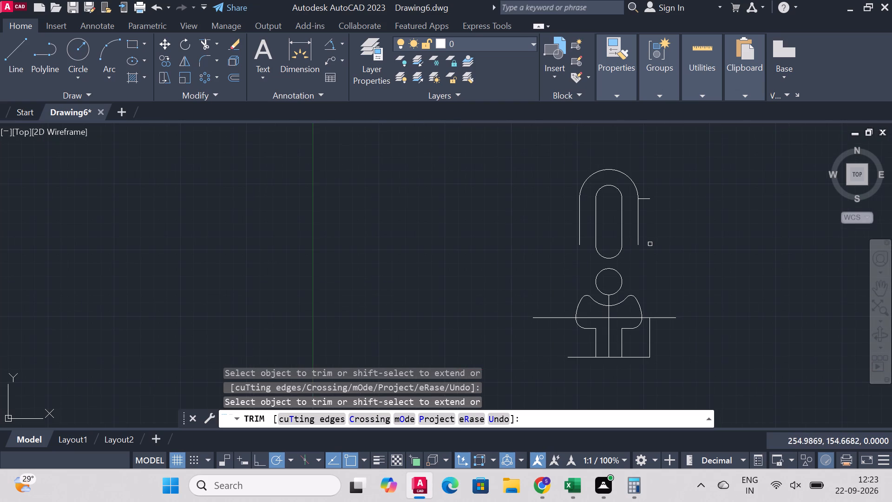
pyautogui.click(646, 201)
pyautogui.click(646, 198)
# Draw a circle of radius 31 centred where the vertical centre line crosses the horizontal axis.
pyautogui.scroll(-3, 666, 210)
pyautogui.scroll(1, 701, 279)
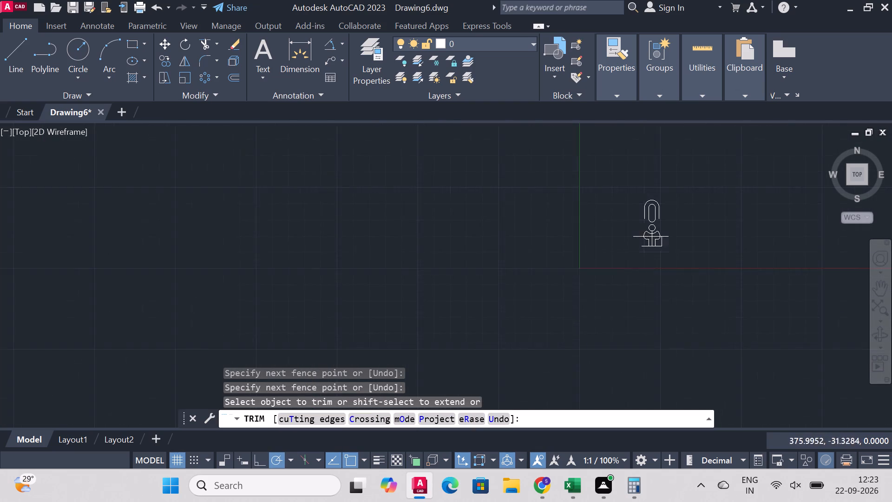
pyautogui.scroll(2, 701, 279)
pyautogui.scroll(-3, 599, 218)
pyautogui.scroll(3, 584, 168)
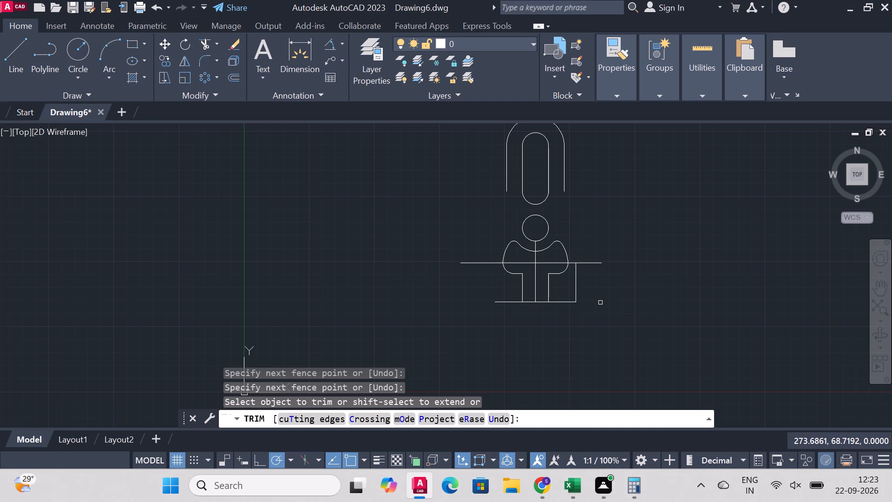
pyautogui.click(71, 58)
pyautogui.scroll(2, 470, 298)
pyautogui.scroll(-2, 731, 270)
pyautogui.scroll(2, 826, 255)
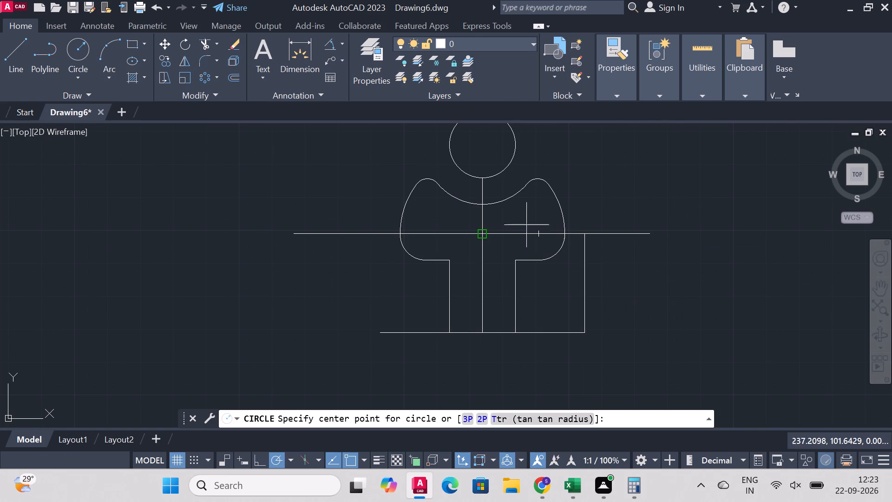
pyautogui.click(478, 236)
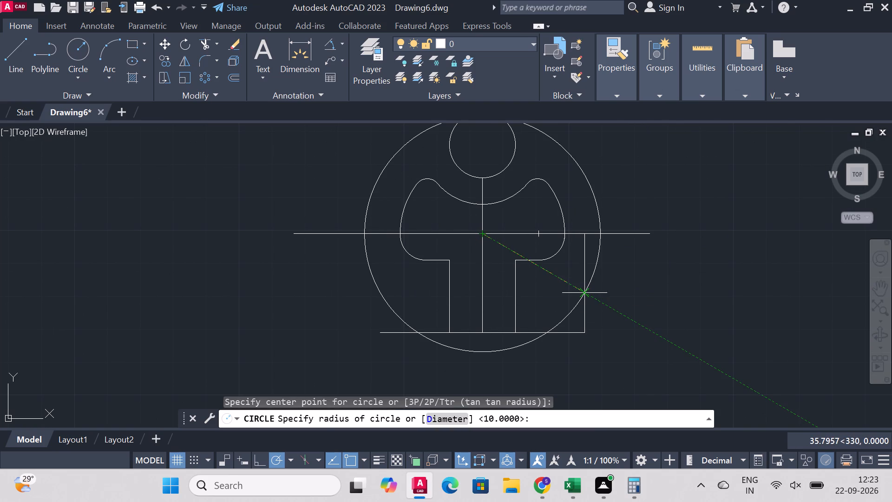
pyautogui.press('r')
pyautogui.press('Return')
pyautogui.write('31')
pyautogui.press('Return')
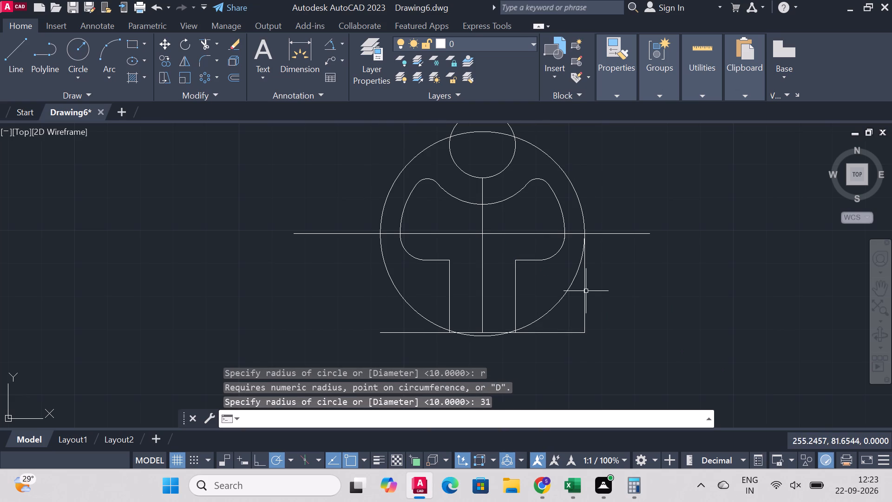
# Draw a vertical line from the lower end of the upper body's left side down to the radius 31 circle.
pyautogui.scroll(-3, 604, 154)
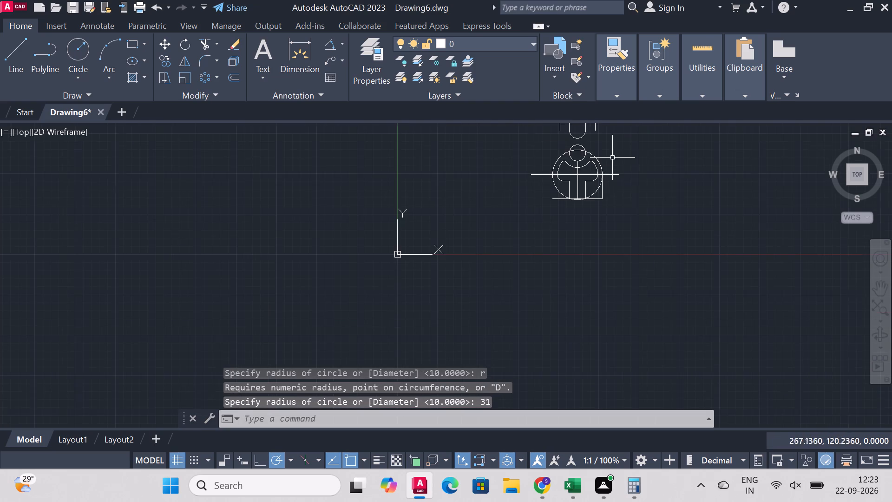
pyautogui.scroll(-1, 640, 268)
pyautogui.scroll(2, 644, 197)
pyautogui.scroll(-1, 644, 197)
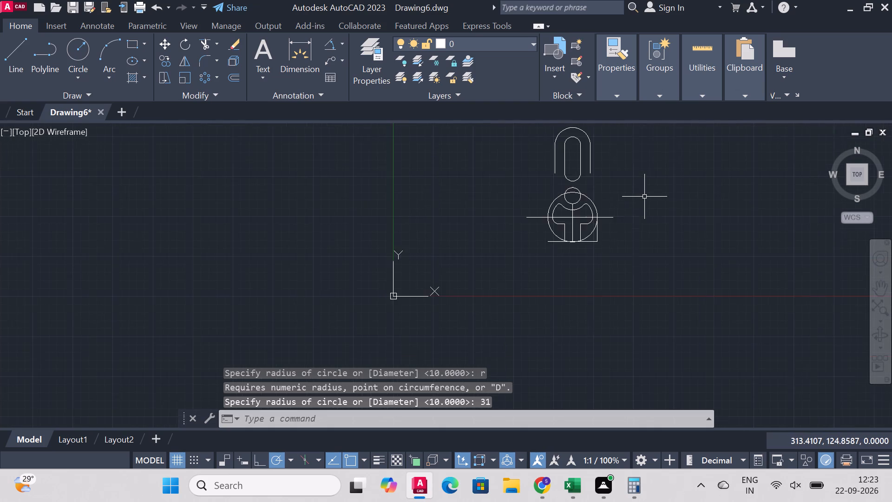
pyautogui.scroll(-1, 644, 197)
pyautogui.scroll(2, 635, 176)
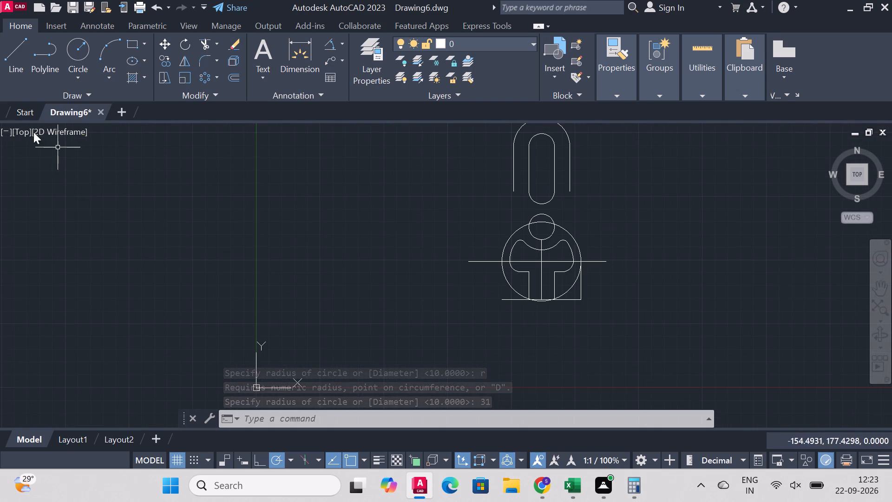
pyautogui.click(9, 53)
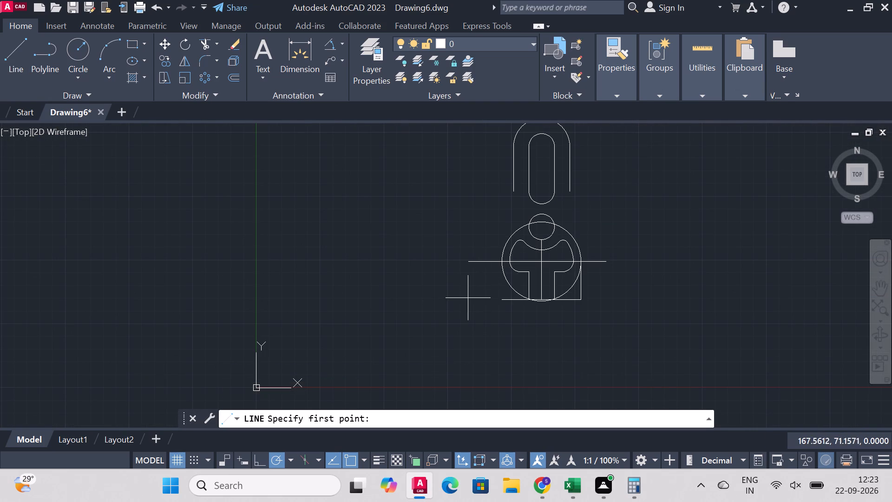
pyautogui.scroll(-1, 463, 297)
pyautogui.scroll(1, 514, 275)
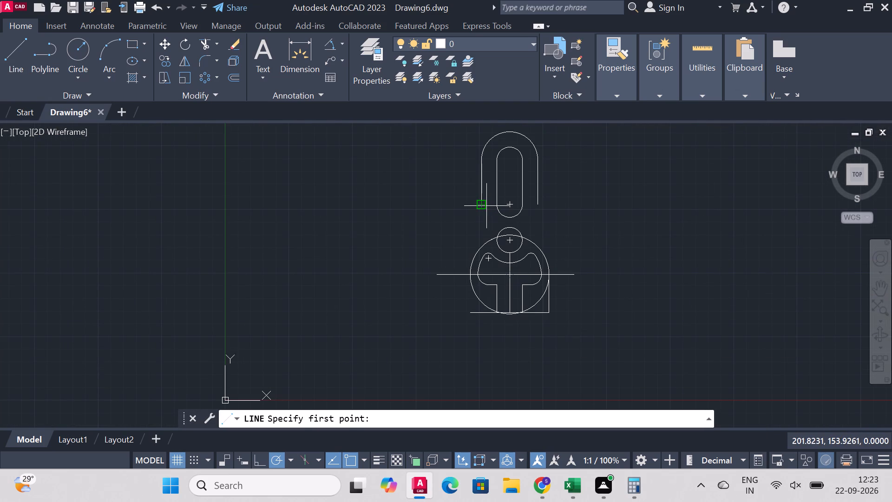
pyautogui.click(483, 205)
pyautogui.scroll(2, 478, 251)
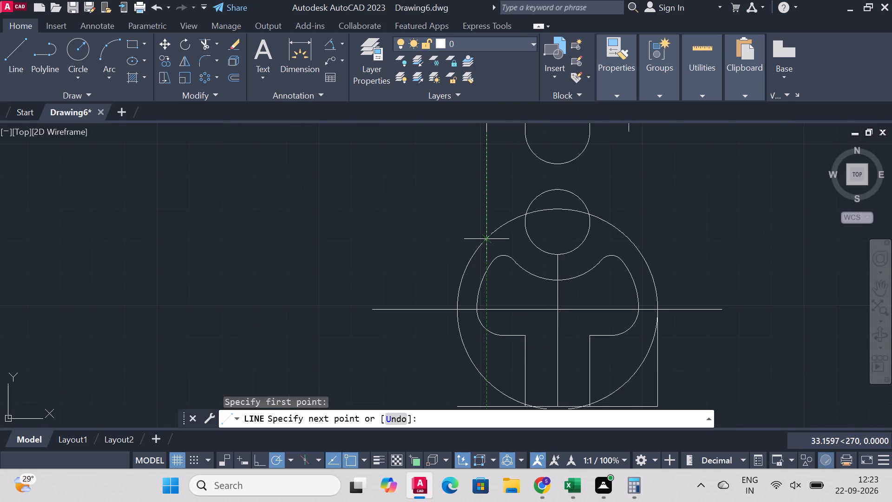
pyautogui.click(486, 237)
pyautogui.rightClick(486, 237)
pyautogui.click(538, 250)
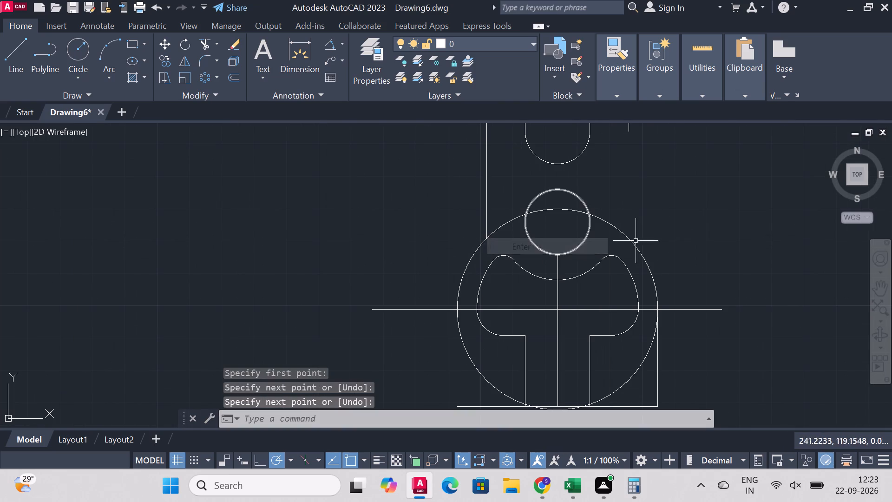
# Draw a vertical line from the lower end of the upper body's right side down to the radius 31 circle.
pyautogui.scroll(-2, 671, 226)
pyautogui.rightClick(716, 225)
pyautogui.click(747, 195)
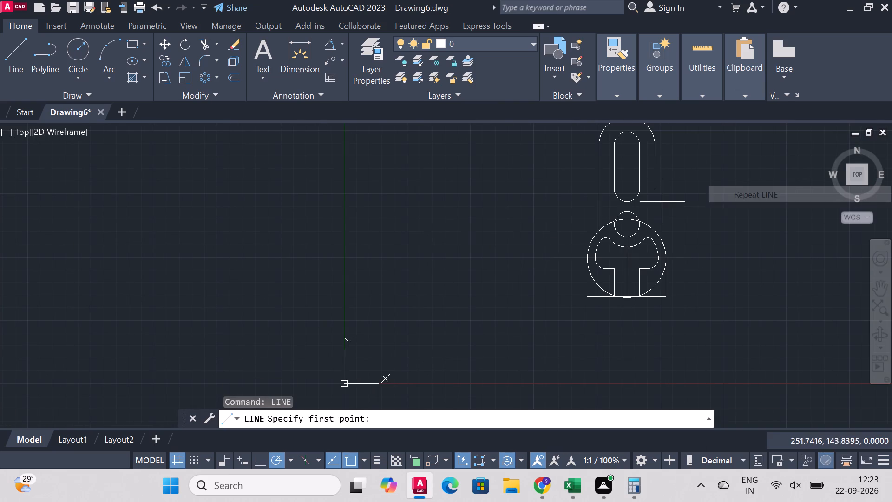
pyautogui.click(654, 188)
pyautogui.scroll(2, 668, 226)
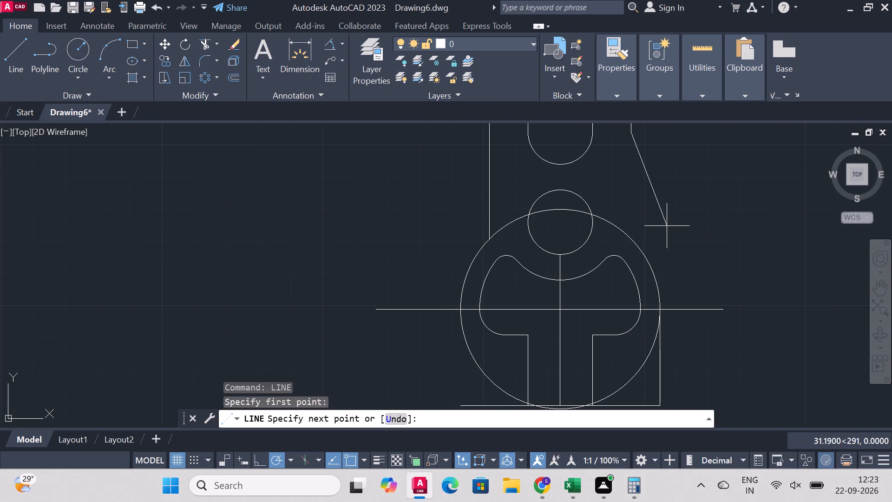
pyautogui.click(633, 239)
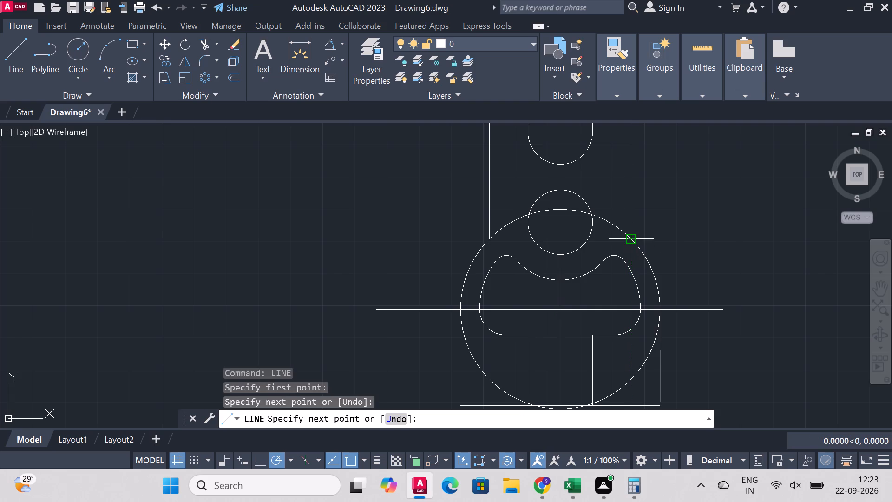
pyautogui.rightClick(627, 244)
pyautogui.click(662, 248)
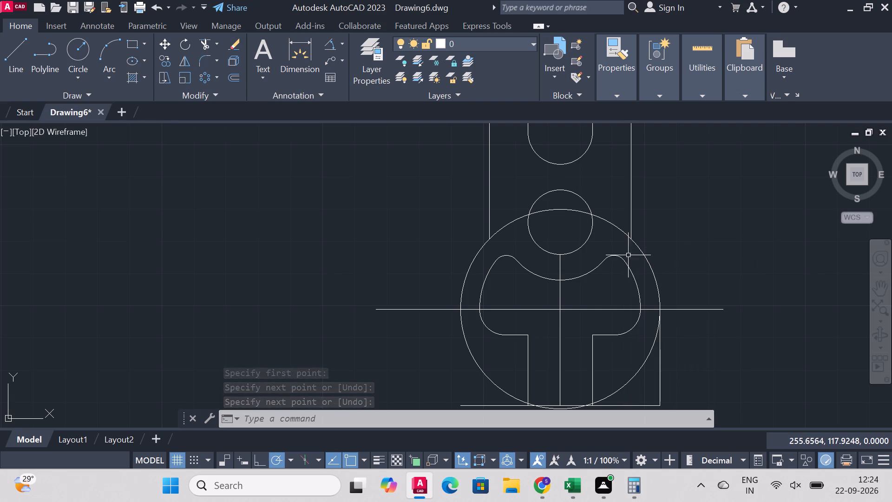
# Fillet the right and left junctions between the vertical side lines and the radius 31 circle with radius 10.
pyautogui.click(197, 59)
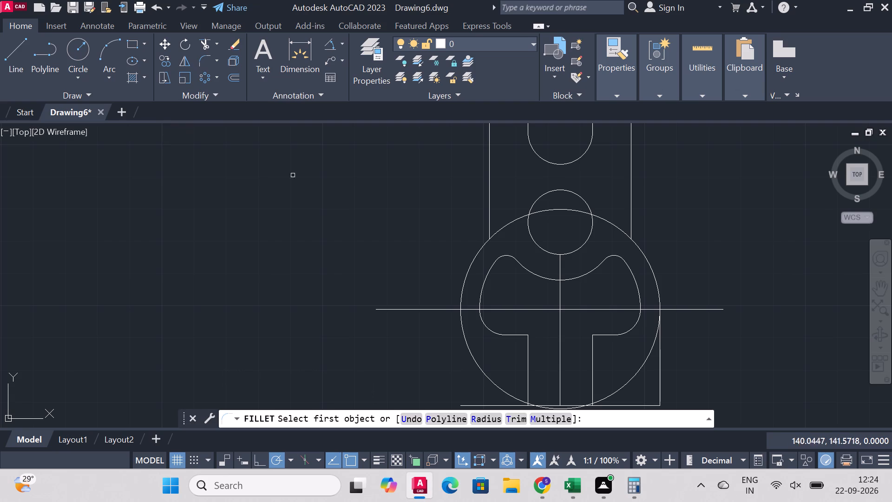
pyautogui.click(631, 221)
pyautogui.press('r')
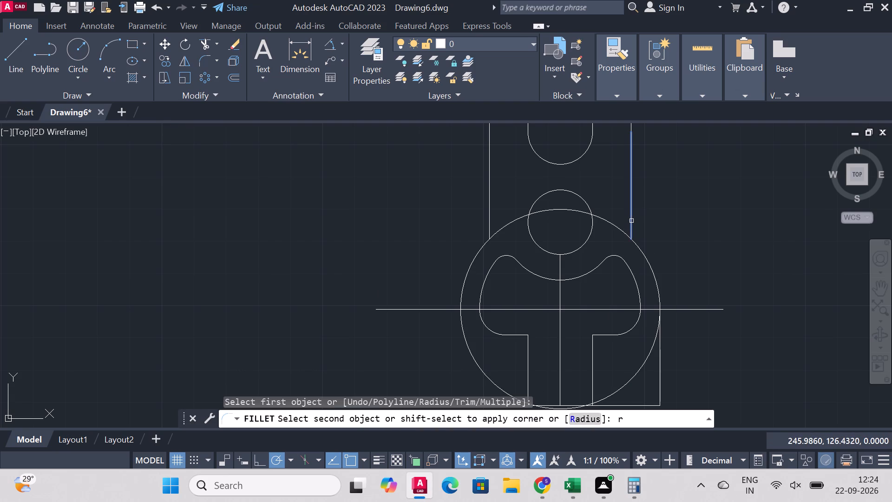
pyautogui.press('Return')
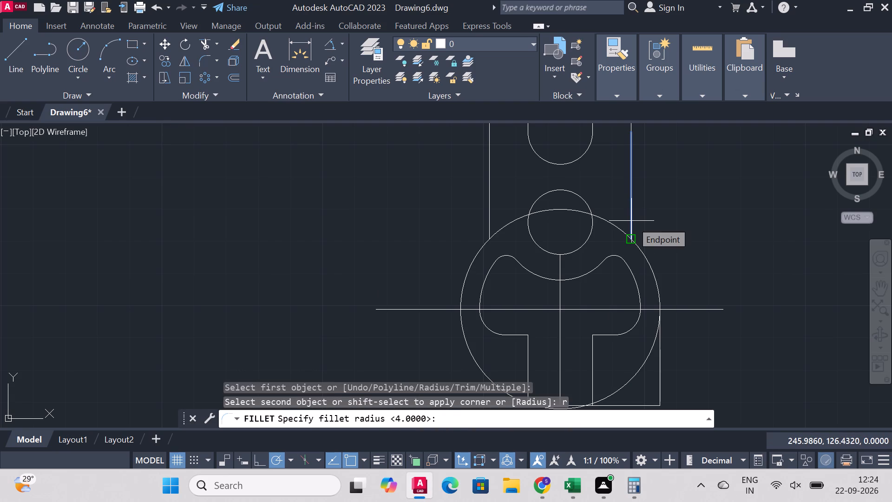
pyautogui.write('10')
pyautogui.press('Return')
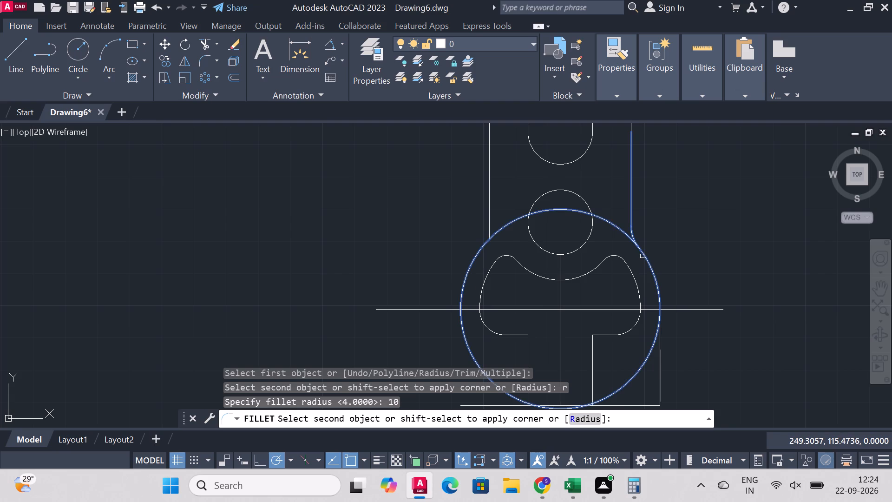
pyautogui.click(642, 256)
pyautogui.rightClick(702, 230)
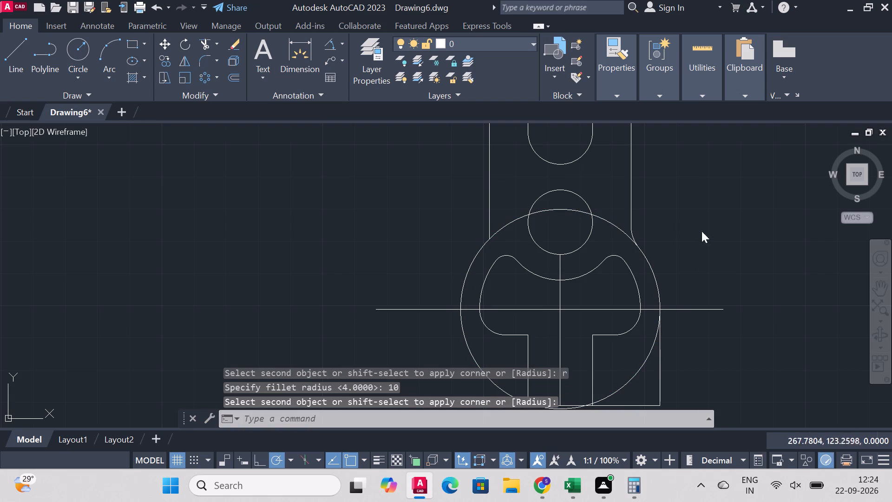
pyautogui.click(731, 193)
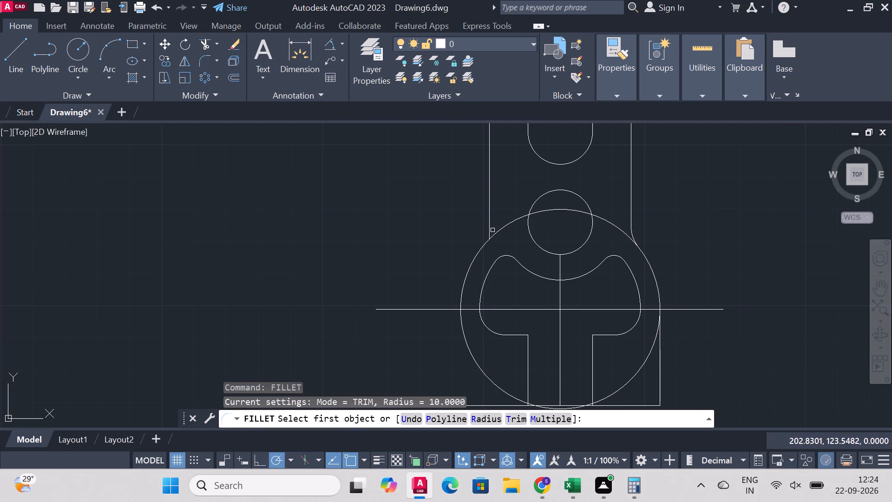
pyautogui.click(491, 230)
pyautogui.click(484, 245)
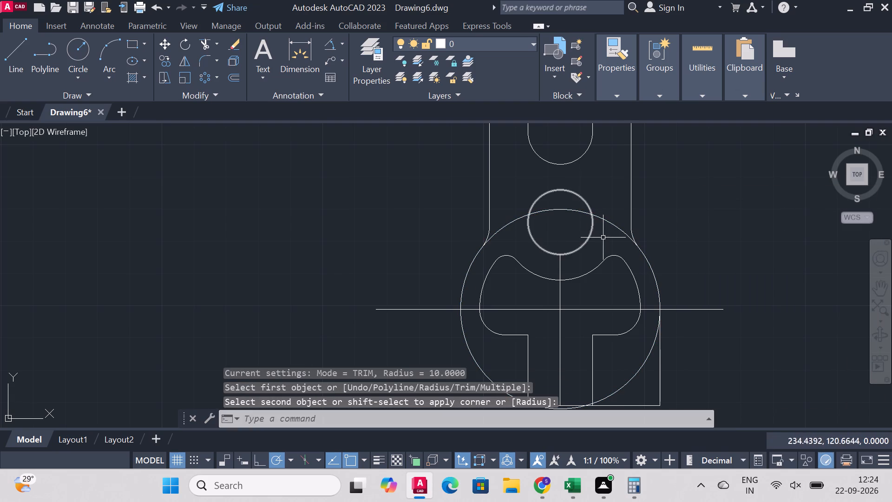
pyautogui.rightClick(701, 235)
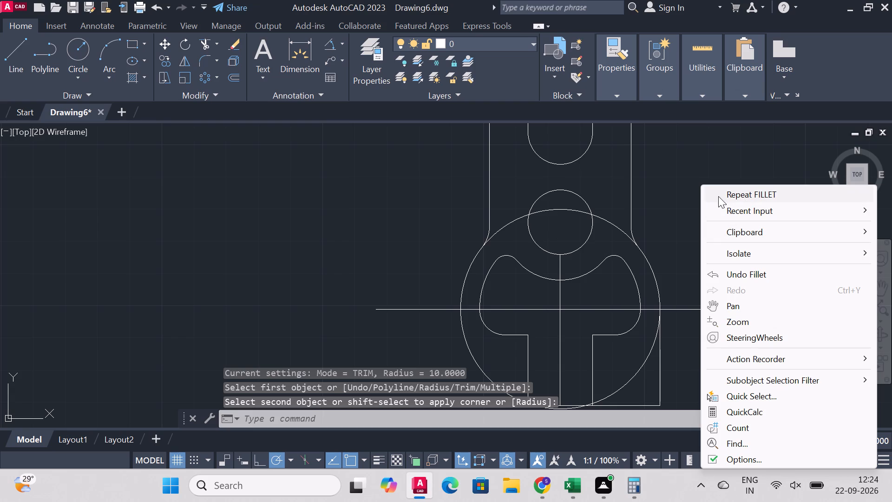
# Trim away the radius 31 circle's upper arc between the two side fillets and its piece below the base line.
pyautogui.press('Escape')
pyautogui.click(199, 41)
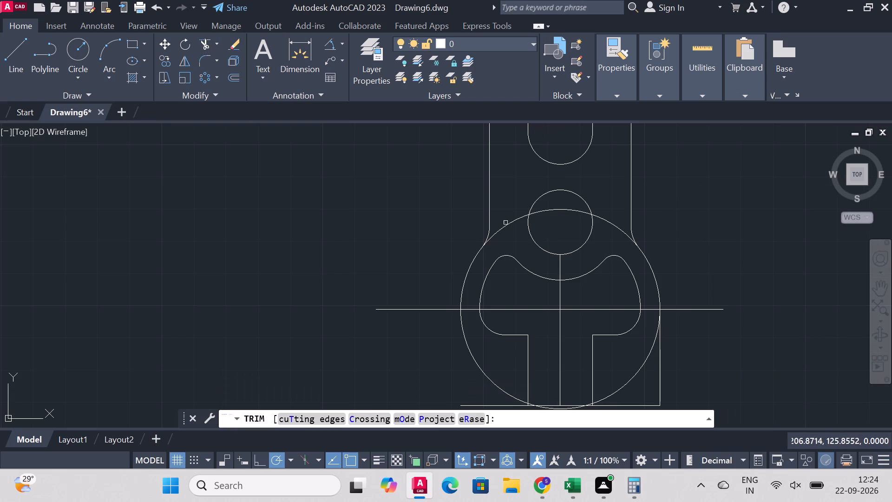
pyautogui.click(505, 225)
pyautogui.click(545, 211)
pyautogui.click(610, 222)
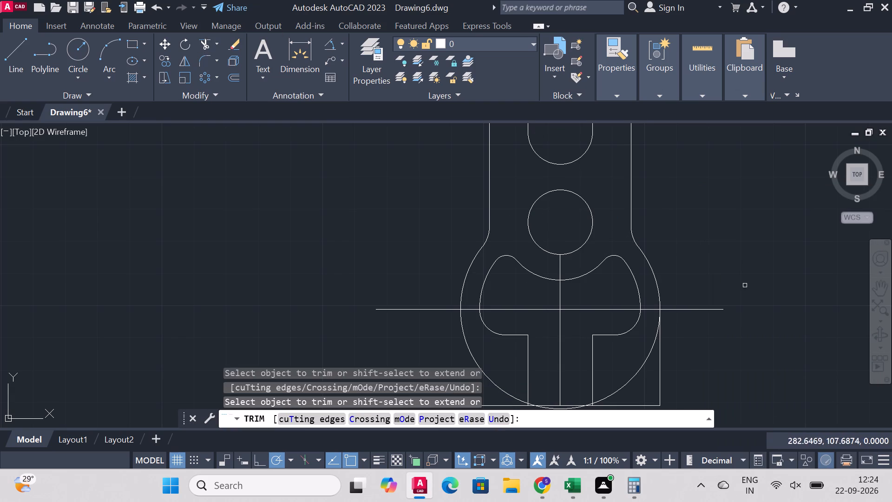
pyautogui.scroll(-1, 735, 245)
pyautogui.scroll(2, 667, 328)
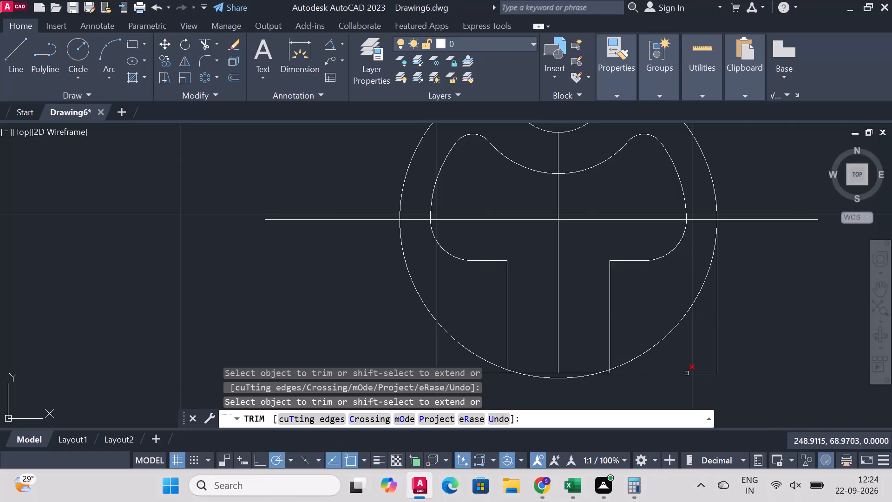
pyautogui.scroll(-1, 707, 314)
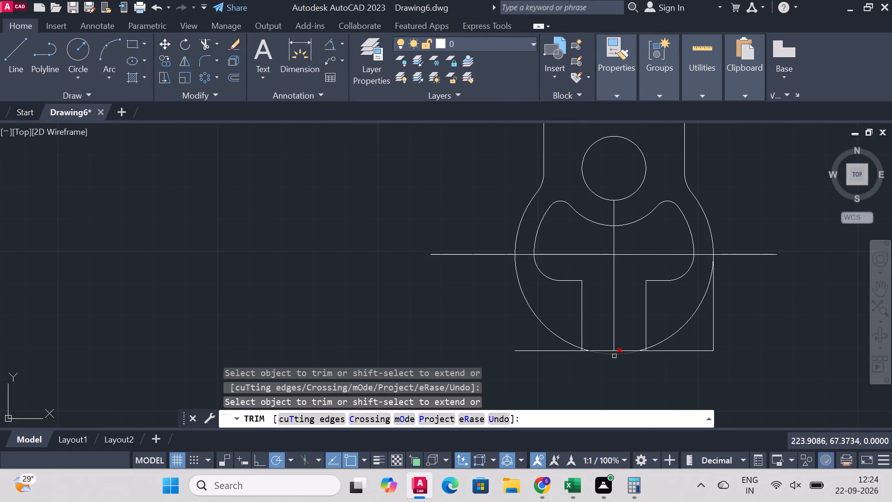
pyautogui.click(614, 356)
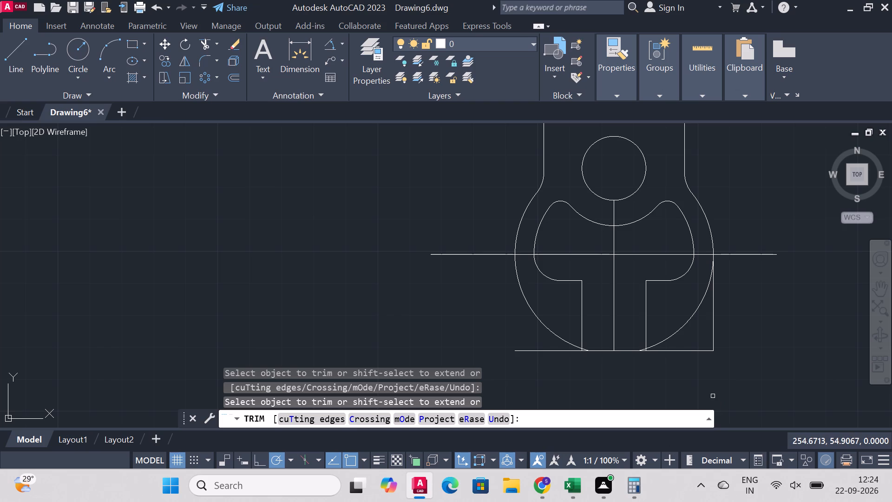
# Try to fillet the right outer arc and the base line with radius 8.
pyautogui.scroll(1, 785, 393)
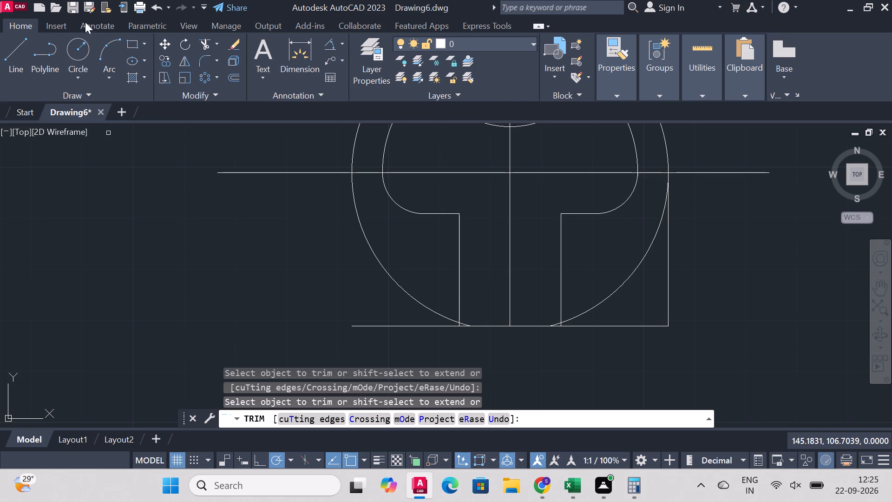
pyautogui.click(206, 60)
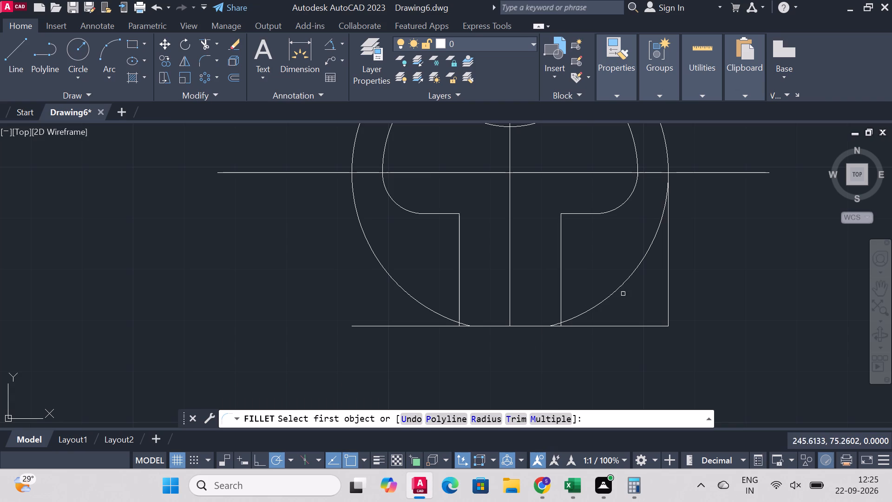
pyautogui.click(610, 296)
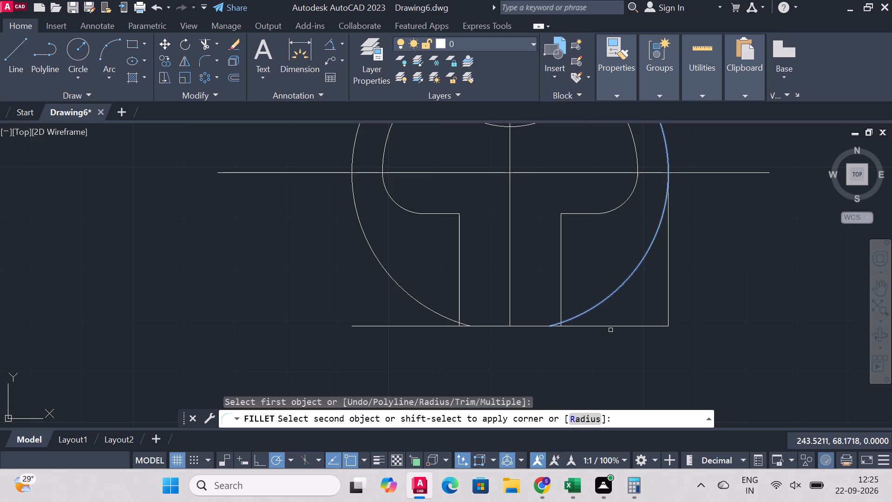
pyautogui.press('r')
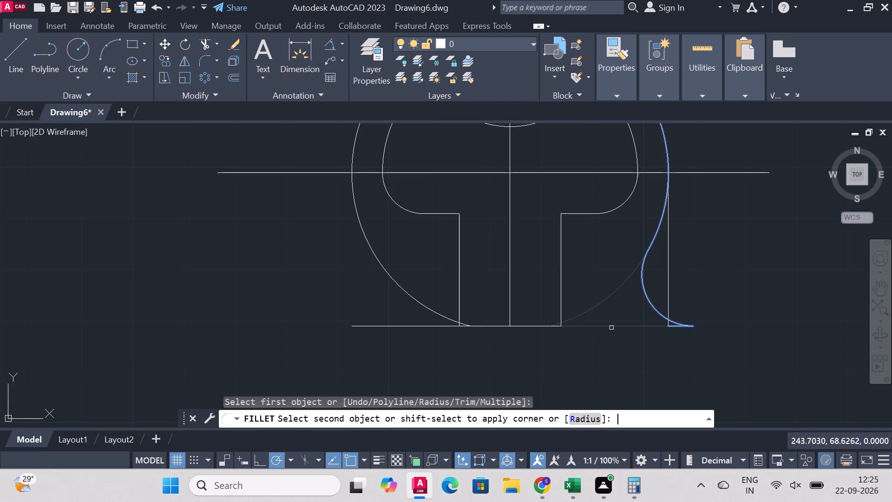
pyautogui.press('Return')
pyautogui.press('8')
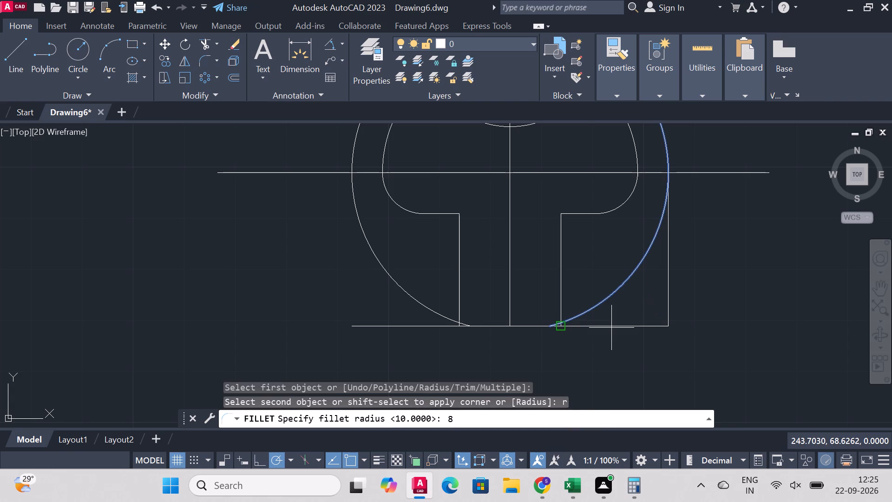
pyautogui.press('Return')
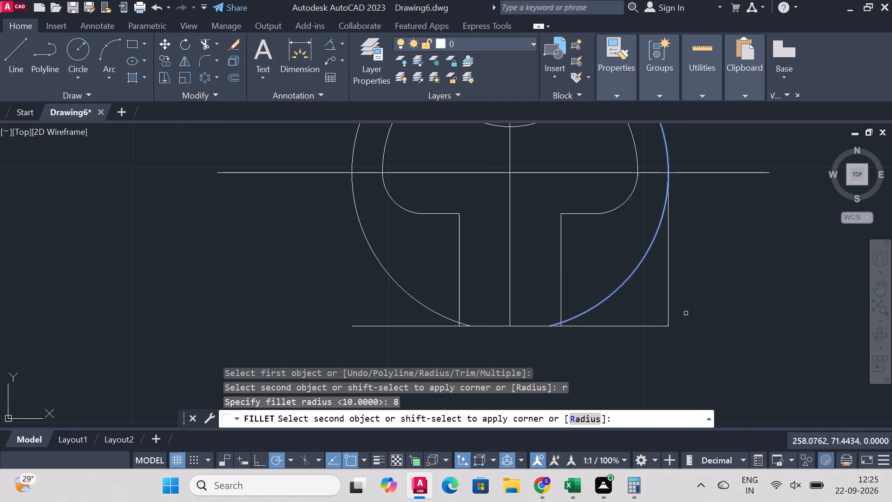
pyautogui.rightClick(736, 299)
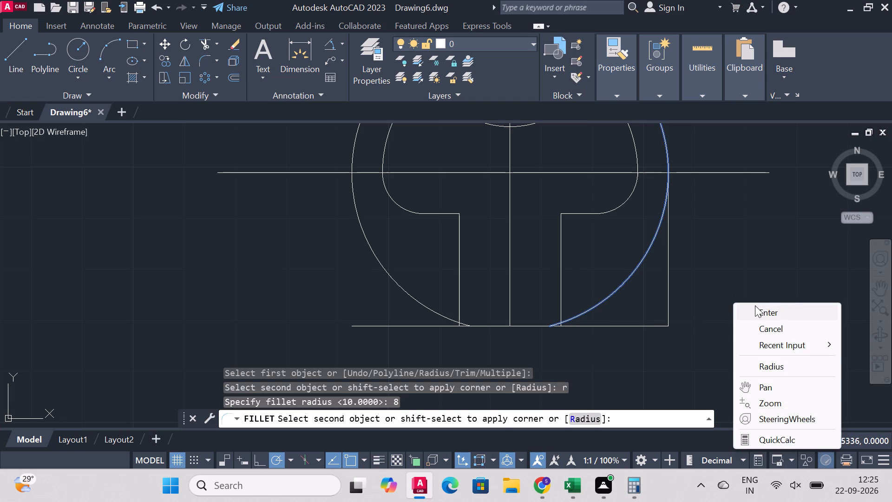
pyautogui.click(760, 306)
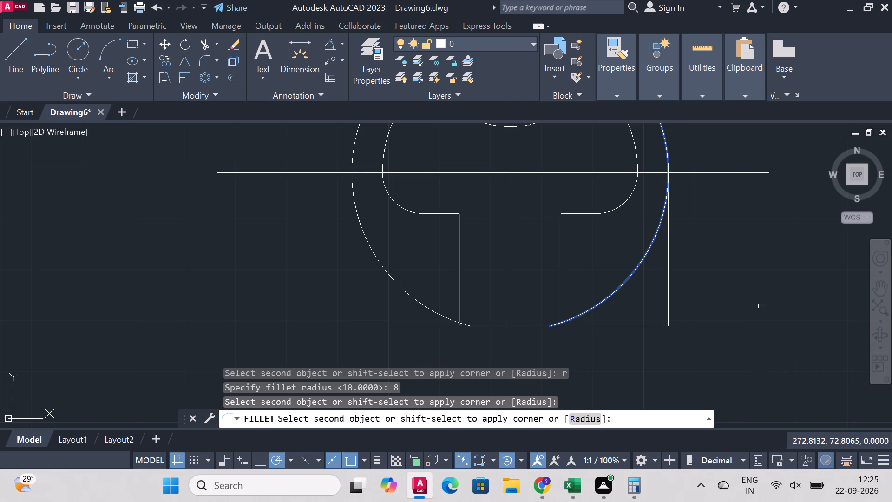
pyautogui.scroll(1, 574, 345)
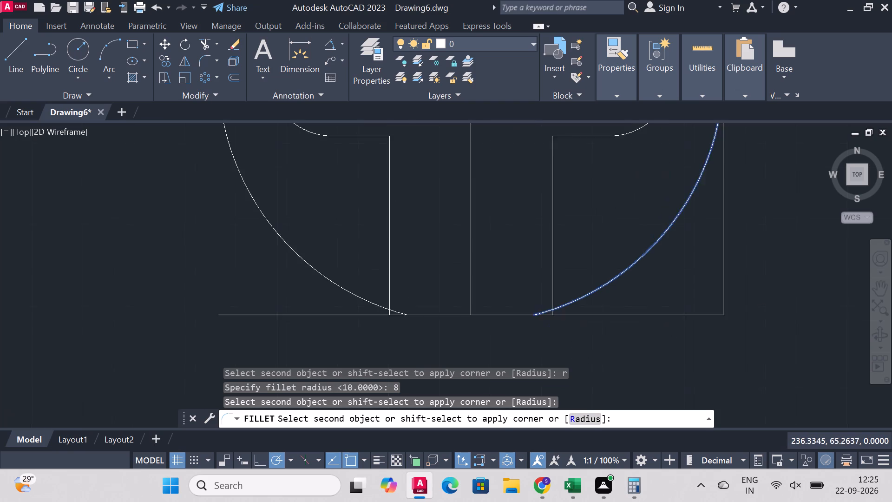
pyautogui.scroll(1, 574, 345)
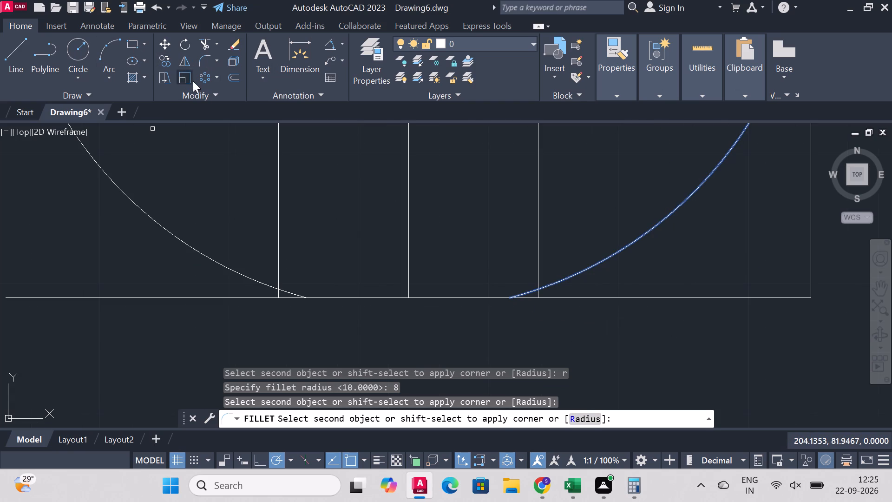
# Trim the lower ends of the right and left outer arcs back to the inner cutout's vertical lines.
pyautogui.click(200, 42)
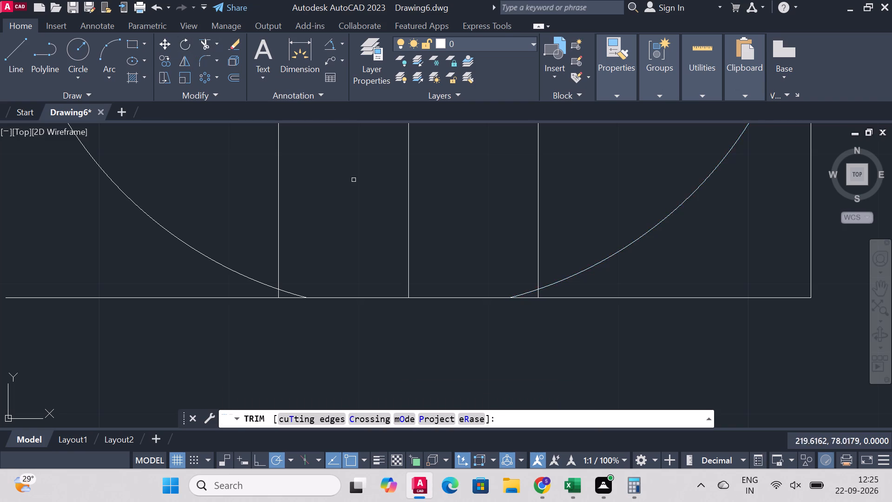
pyautogui.scroll(-2, 359, 178)
pyautogui.scroll(2, 405, 230)
pyautogui.click(453, 213)
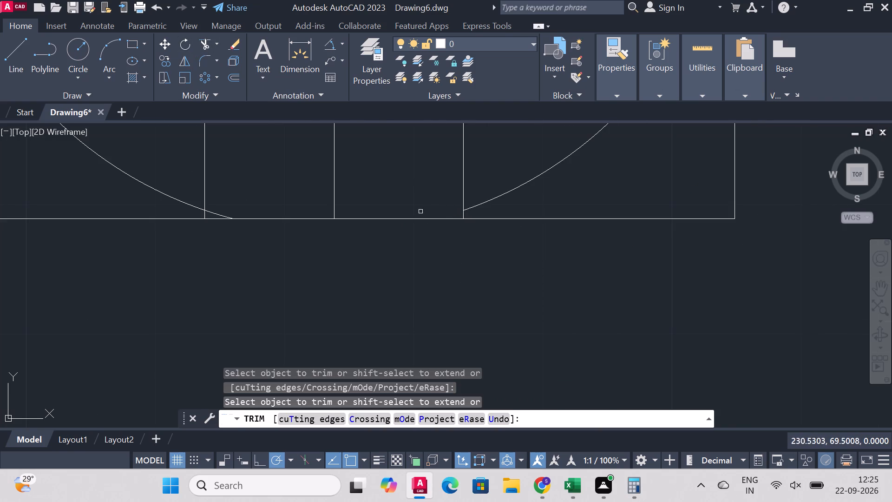
pyautogui.scroll(-2, 371, 192)
pyautogui.scroll(2, 315, 184)
pyautogui.click(302, 228)
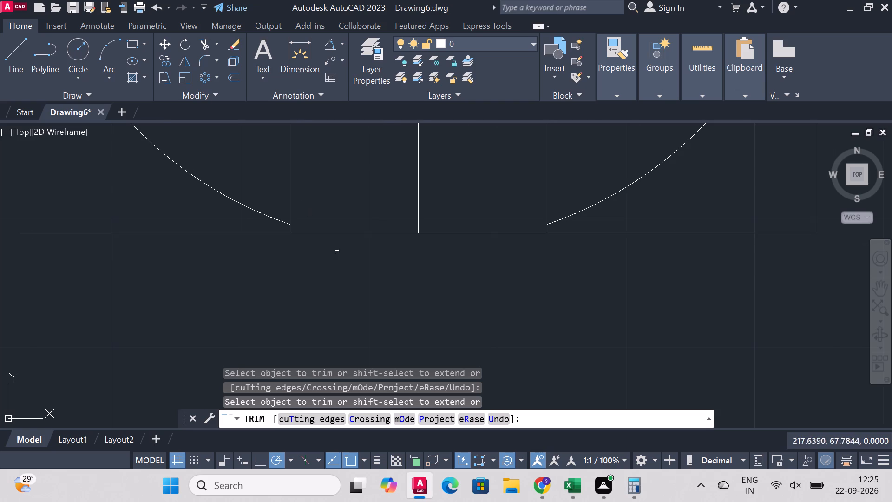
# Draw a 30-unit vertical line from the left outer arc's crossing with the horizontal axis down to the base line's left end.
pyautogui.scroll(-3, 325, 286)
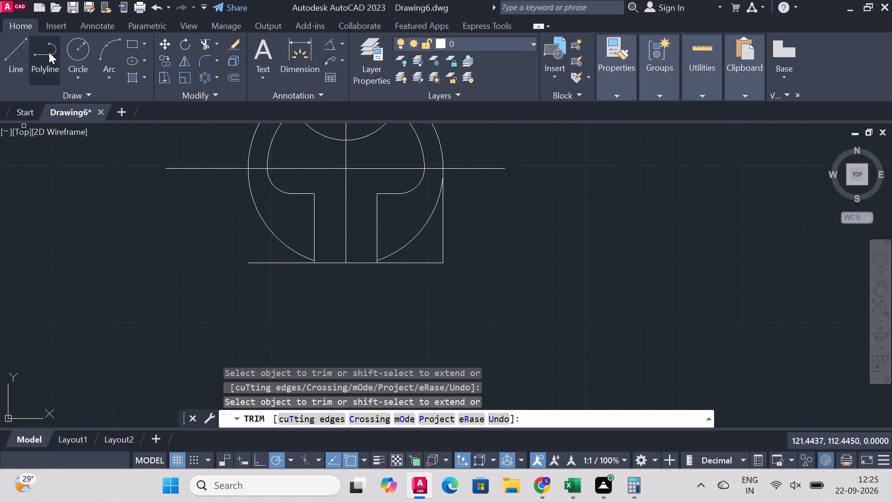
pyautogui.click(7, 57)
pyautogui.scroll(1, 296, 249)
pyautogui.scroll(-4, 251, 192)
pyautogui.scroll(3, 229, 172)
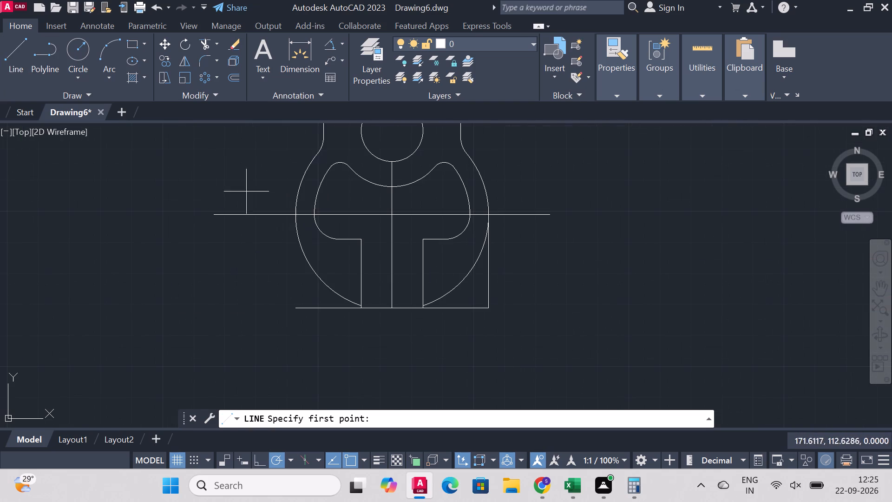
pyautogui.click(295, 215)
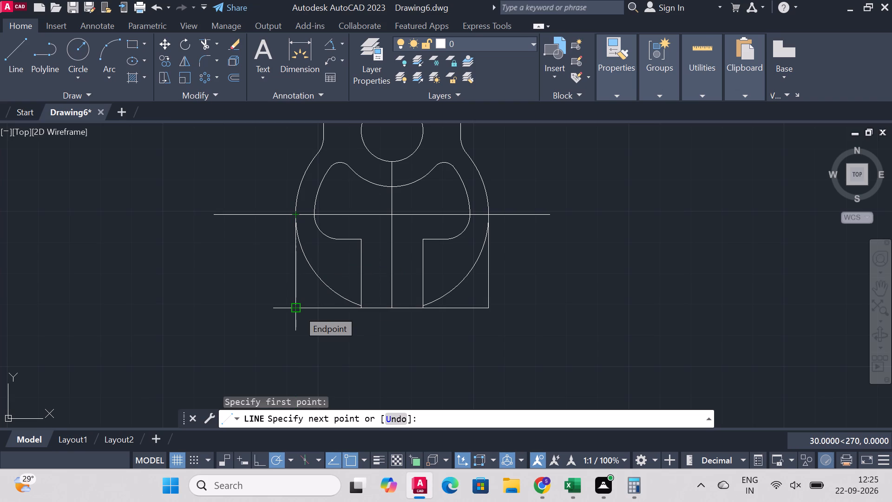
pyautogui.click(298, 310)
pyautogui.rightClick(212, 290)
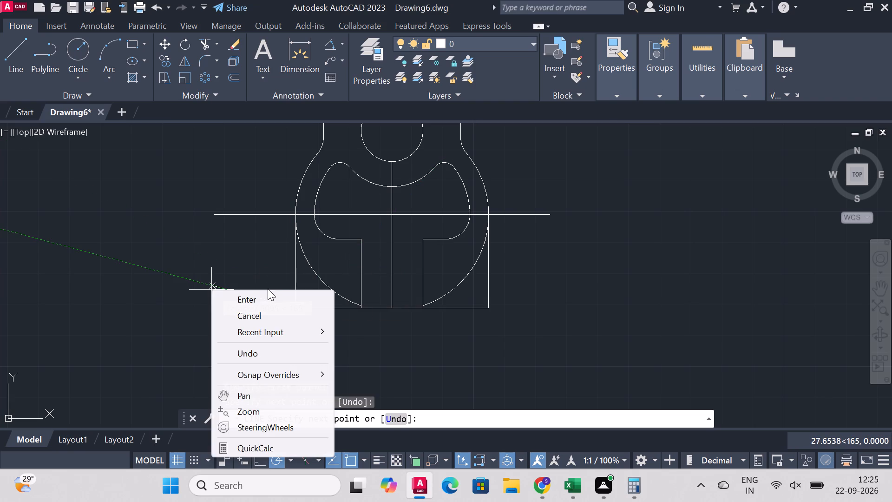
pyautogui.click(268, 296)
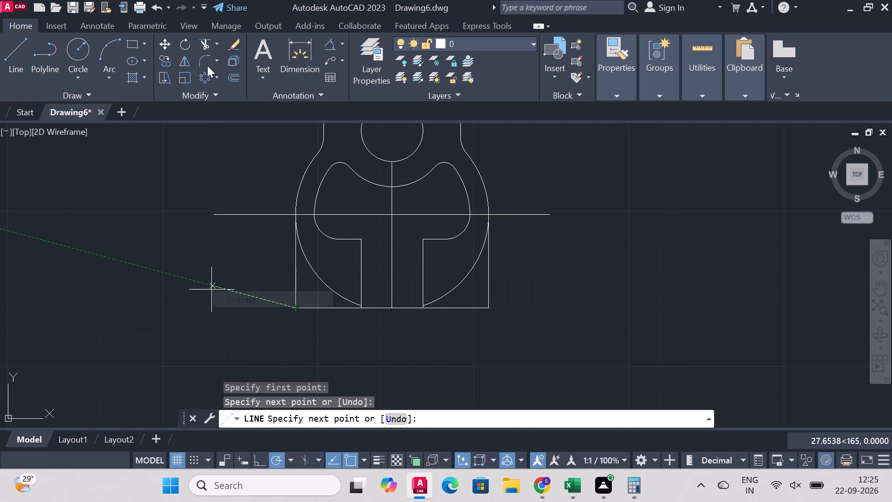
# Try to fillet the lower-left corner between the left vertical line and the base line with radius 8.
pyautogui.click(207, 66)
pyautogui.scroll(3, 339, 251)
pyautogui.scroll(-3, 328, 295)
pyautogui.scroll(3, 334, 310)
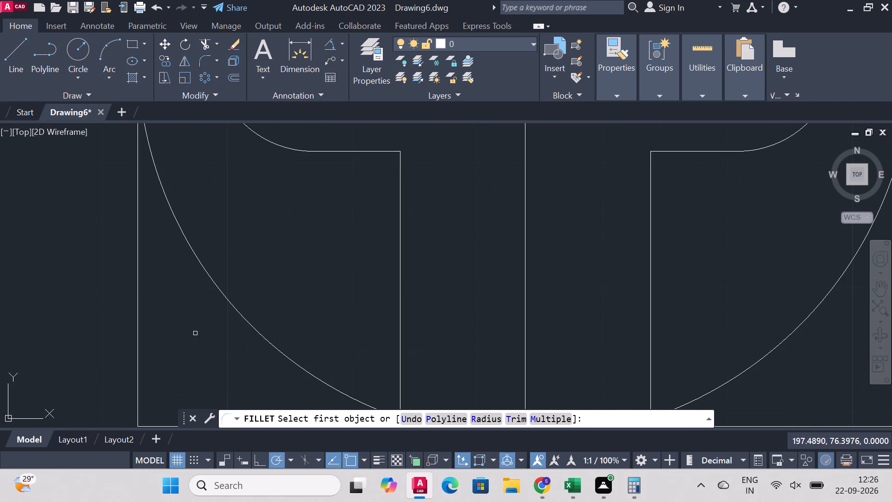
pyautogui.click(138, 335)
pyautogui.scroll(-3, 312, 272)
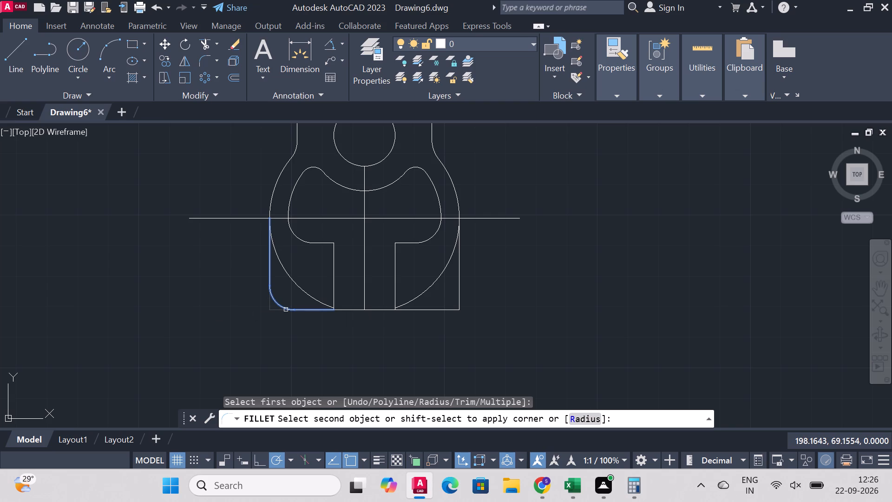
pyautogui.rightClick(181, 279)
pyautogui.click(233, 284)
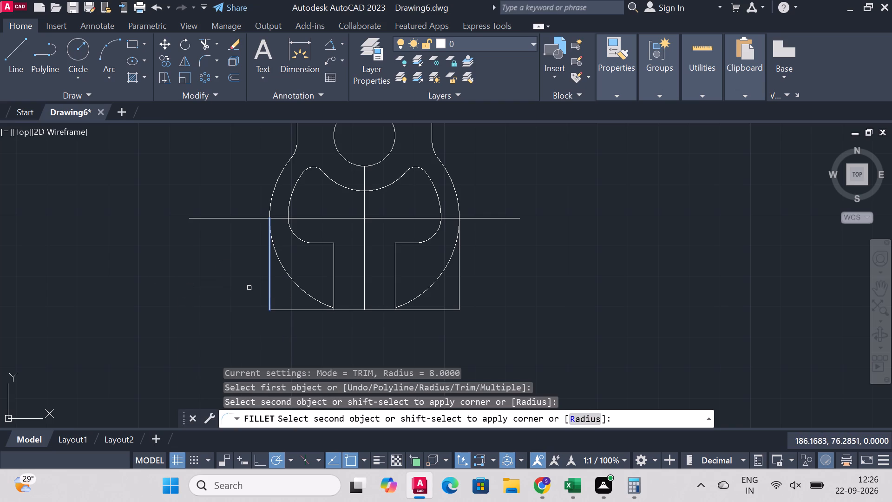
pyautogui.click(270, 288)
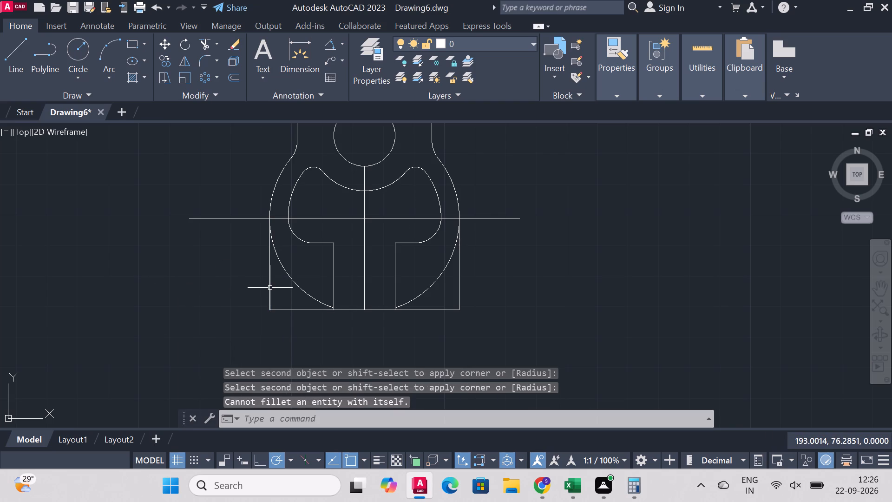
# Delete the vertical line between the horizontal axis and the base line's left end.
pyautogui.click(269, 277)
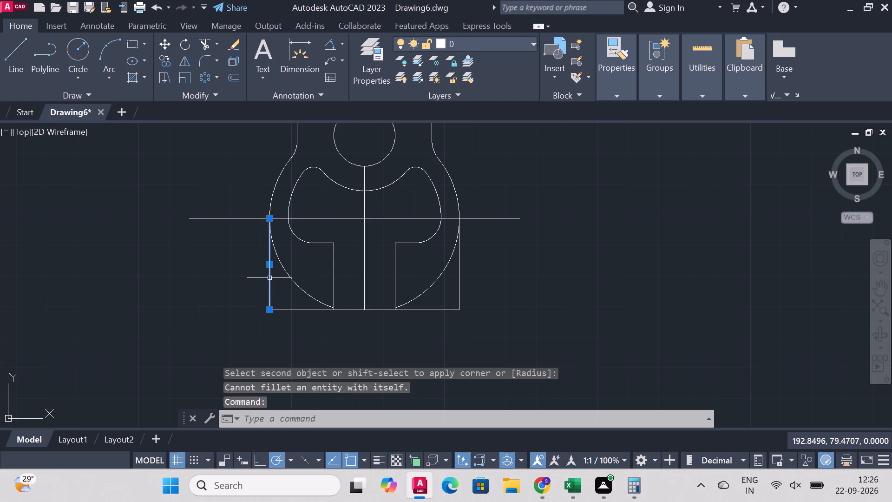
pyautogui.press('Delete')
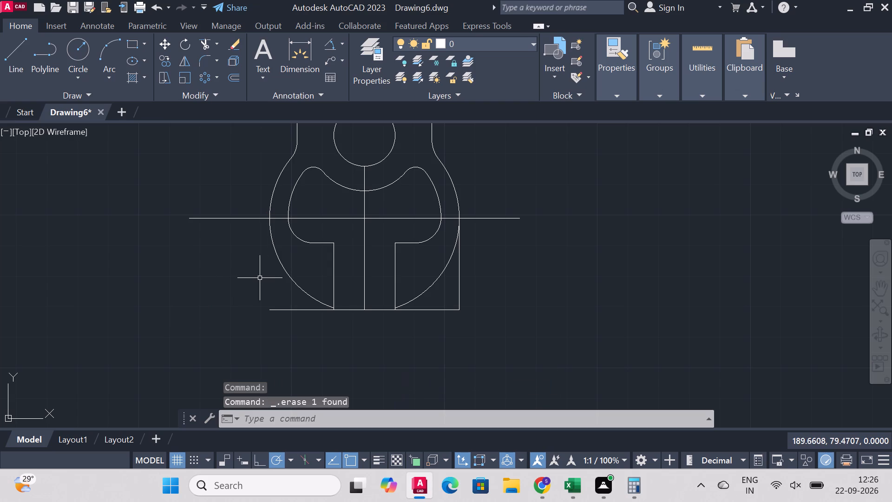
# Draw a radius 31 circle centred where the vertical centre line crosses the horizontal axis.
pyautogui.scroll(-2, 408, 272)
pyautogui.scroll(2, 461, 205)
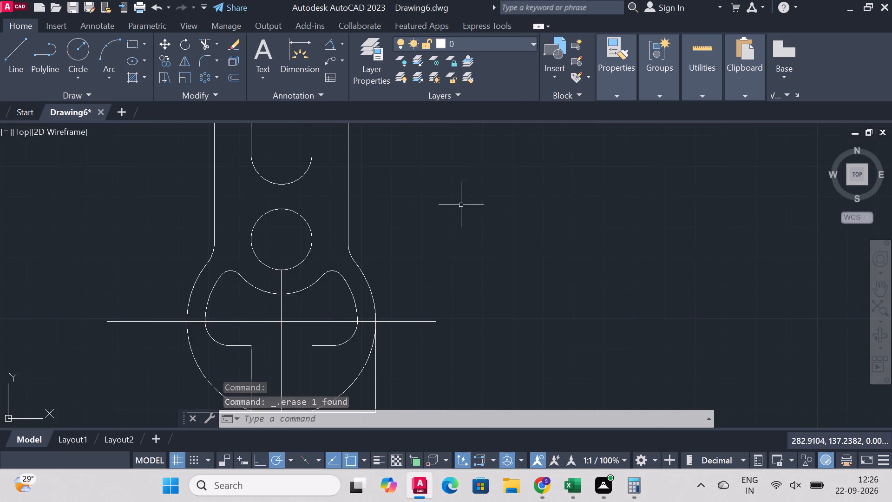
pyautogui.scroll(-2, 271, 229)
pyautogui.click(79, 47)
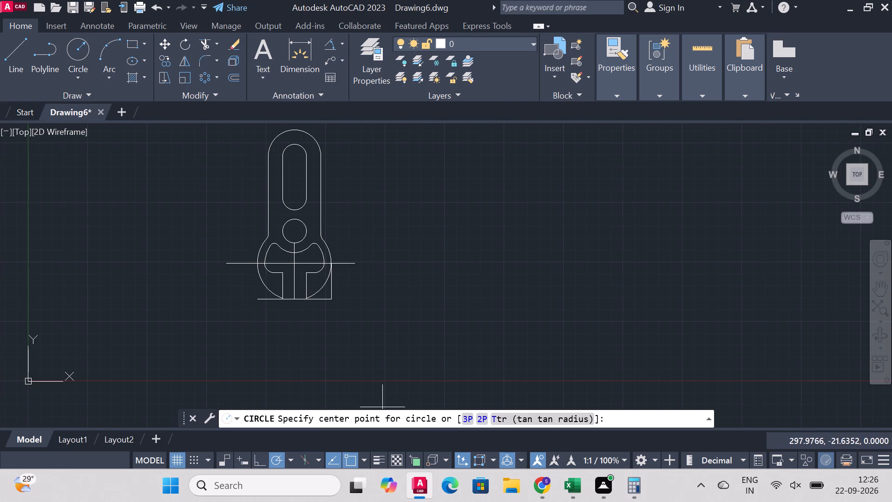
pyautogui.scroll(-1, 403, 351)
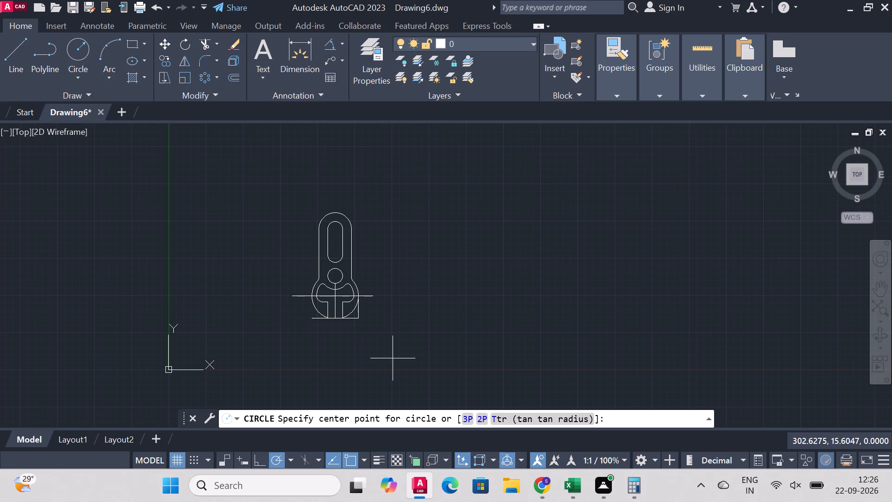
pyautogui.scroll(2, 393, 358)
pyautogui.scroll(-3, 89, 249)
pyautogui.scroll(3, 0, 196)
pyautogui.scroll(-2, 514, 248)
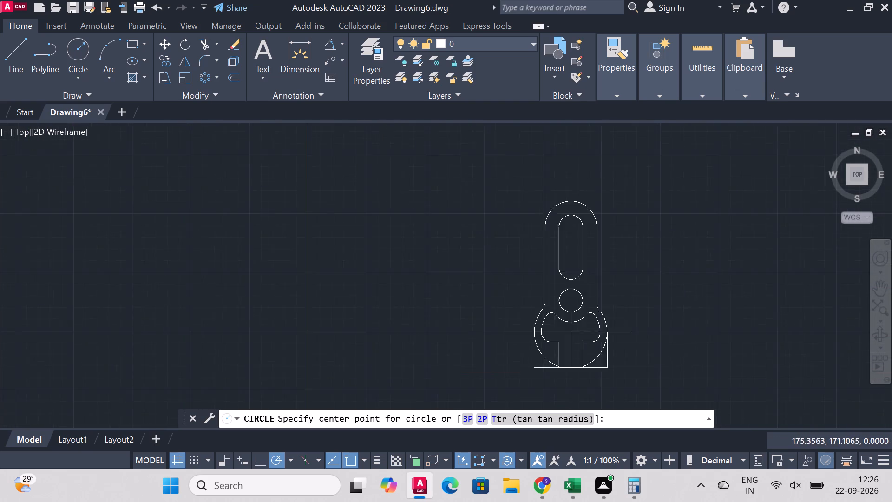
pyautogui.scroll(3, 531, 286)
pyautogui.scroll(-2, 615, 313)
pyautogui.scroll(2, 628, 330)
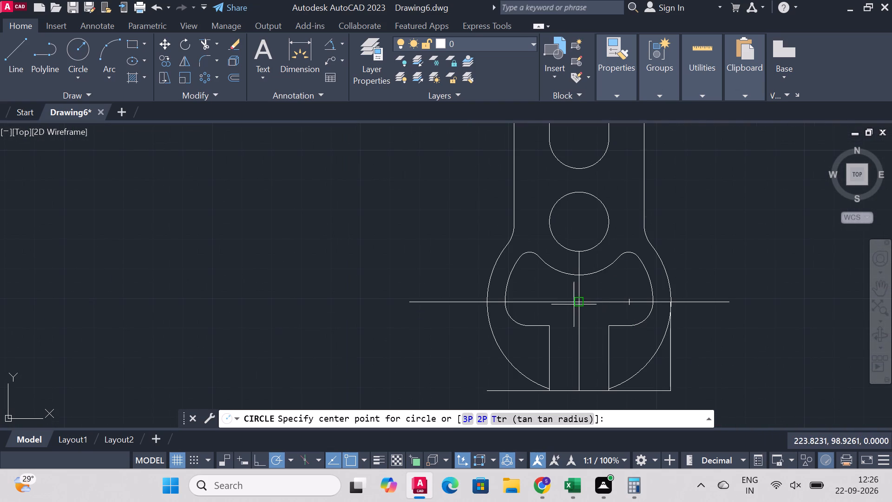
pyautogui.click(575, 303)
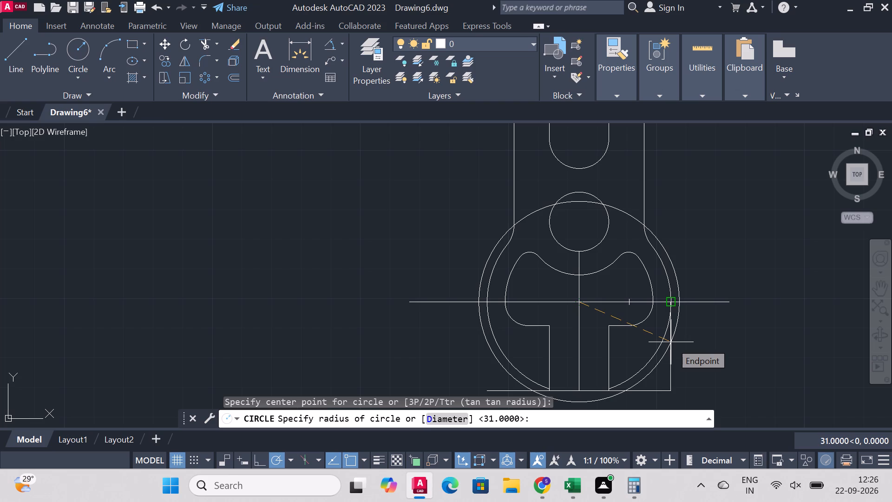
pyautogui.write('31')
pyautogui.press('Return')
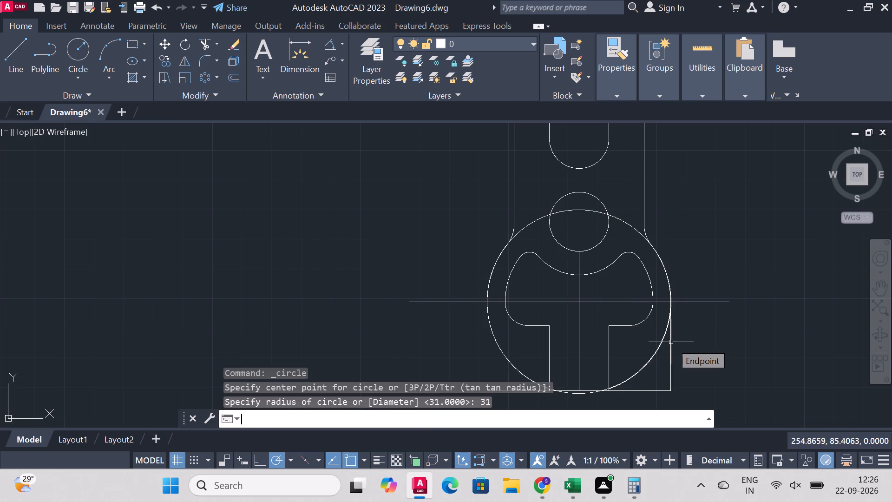
# Trim the overlapping arc at the lower right and the upper part of the radius 31 circle crossing the hole.
pyautogui.click(205, 49)
pyautogui.scroll(-1, 725, 350)
pyautogui.scroll(3, 725, 346)
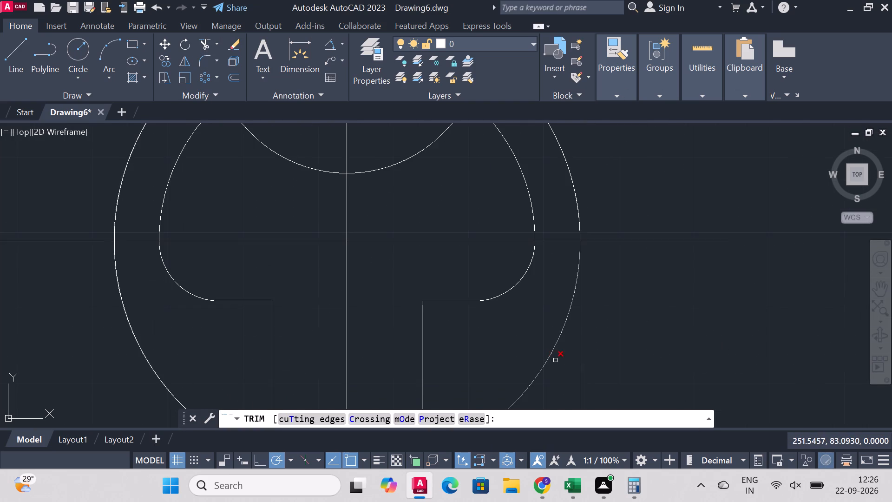
pyautogui.click(548, 360)
pyautogui.scroll(-3, 563, 336)
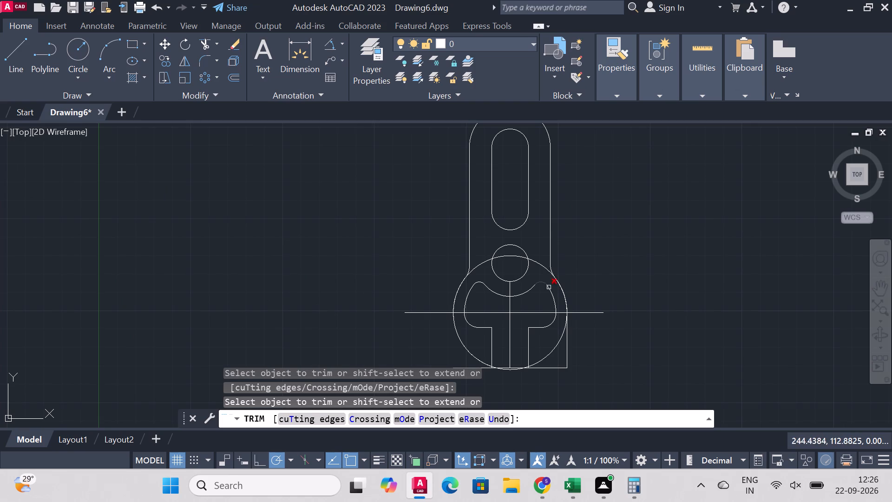
pyautogui.click(562, 285)
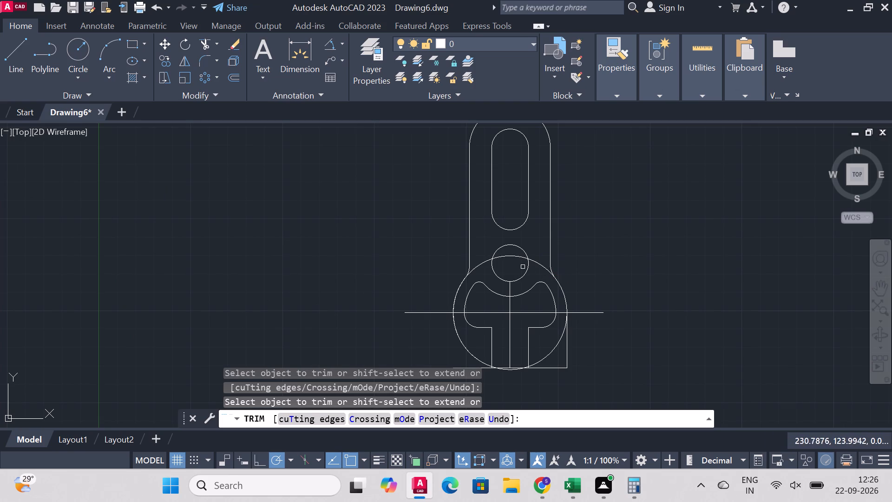
pyautogui.click(510, 256)
pyautogui.click(476, 265)
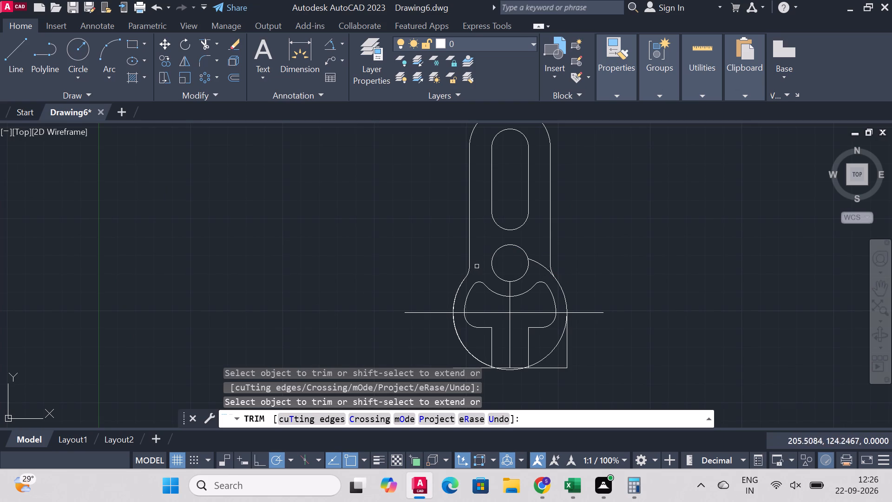
pyautogui.click(537, 266)
# Trim away all remaining arc segments below the horizontal axis, including the short remnants beside the inner cutout's vertical lines at the base.
pyautogui.scroll(-3, 556, 271)
pyautogui.scroll(4, 565, 314)
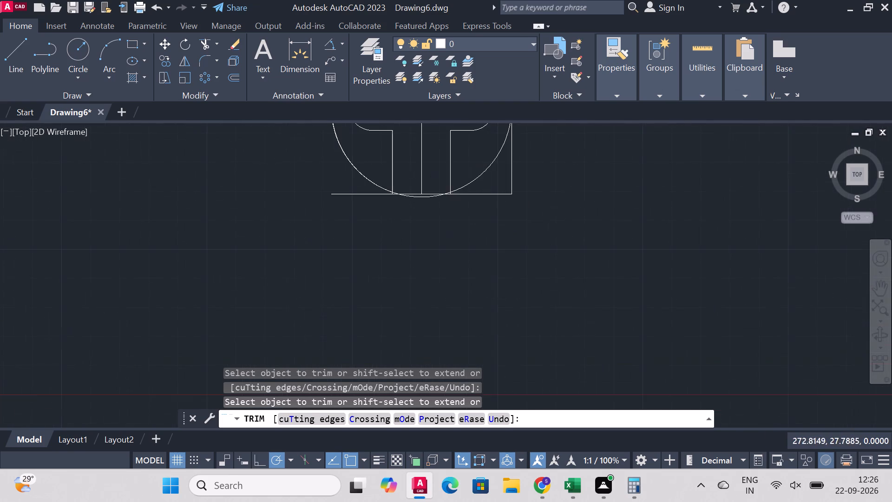
pyautogui.scroll(-3, 498, 251)
pyautogui.scroll(3, 498, 235)
pyautogui.click(472, 223)
pyautogui.scroll(-2, 485, 195)
pyautogui.scroll(3, 490, 191)
pyautogui.click(277, 271)
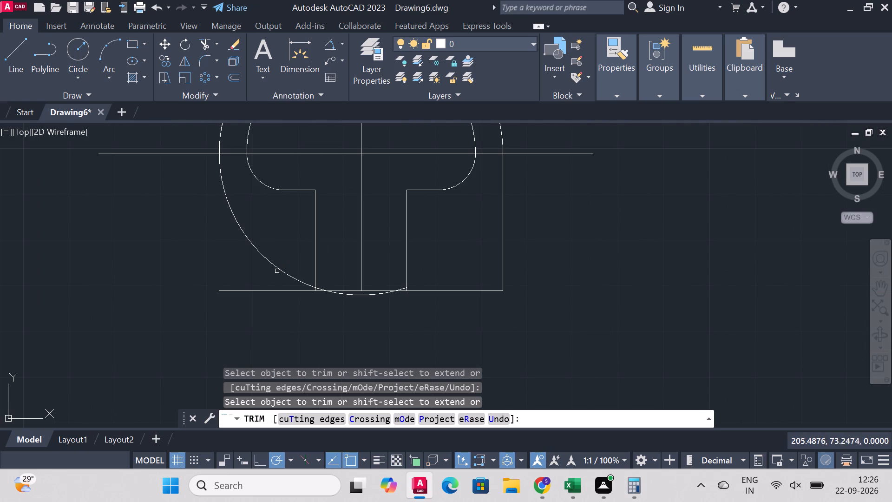
pyautogui.click(277, 268)
pyautogui.click(356, 298)
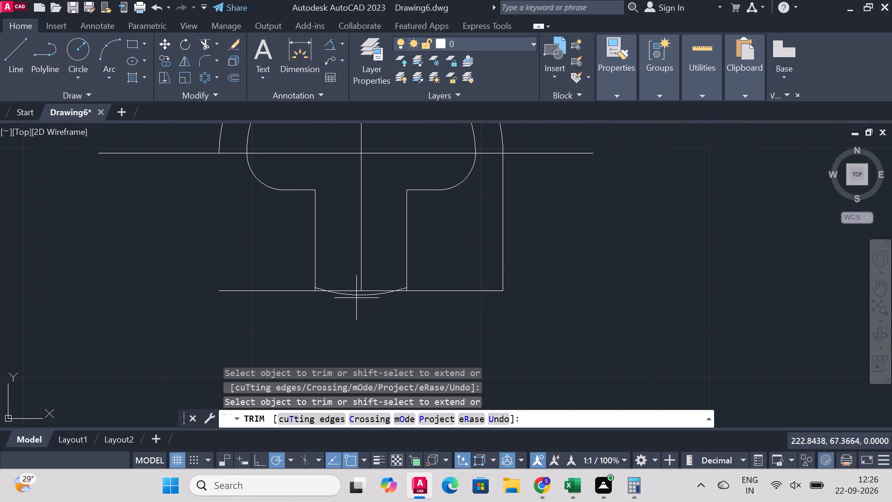
pyautogui.click(357, 295)
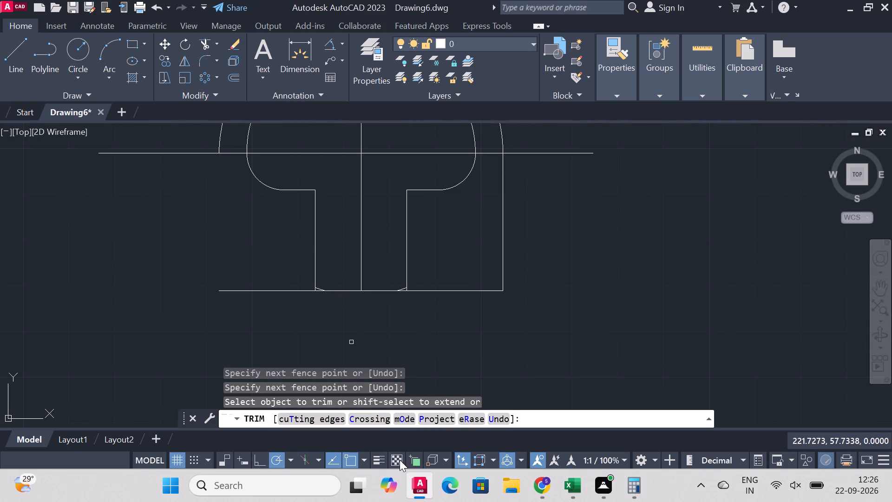
pyautogui.scroll(2, 406, 265)
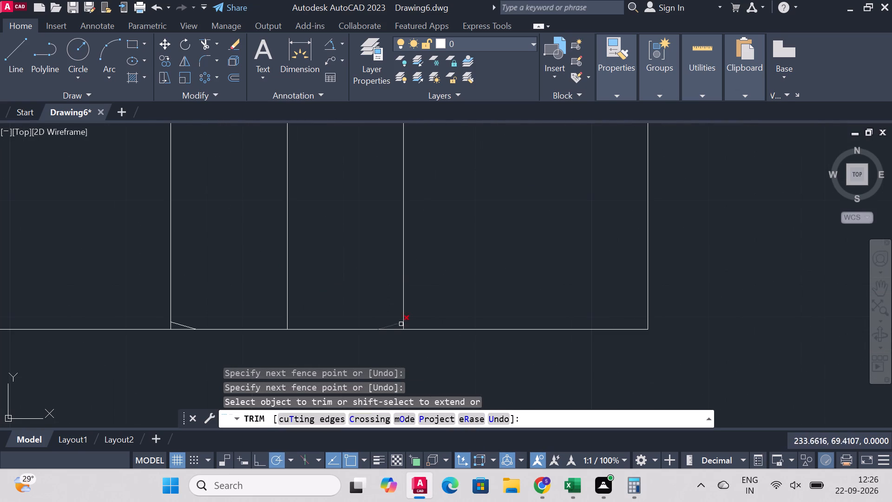
pyautogui.click(397, 326)
pyautogui.click(182, 325)
# Trim away the left and right outer arcs above the horizontal axis and the right vertical line down to the base.
pyautogui.scroll(-5, 280, 284)
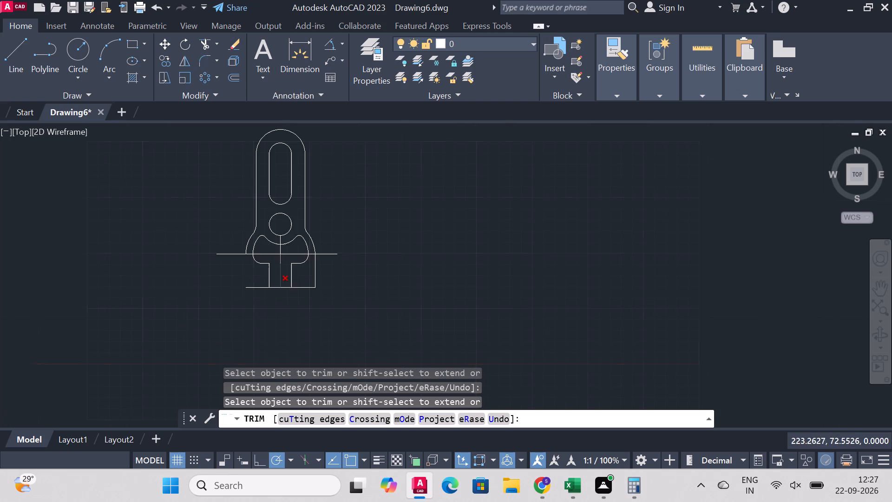
pyautogui.scroll(4, 207, 276)
pyautogui.scroll(-3, 306, 247)
pyautogui.scroll(2, 323, 208)
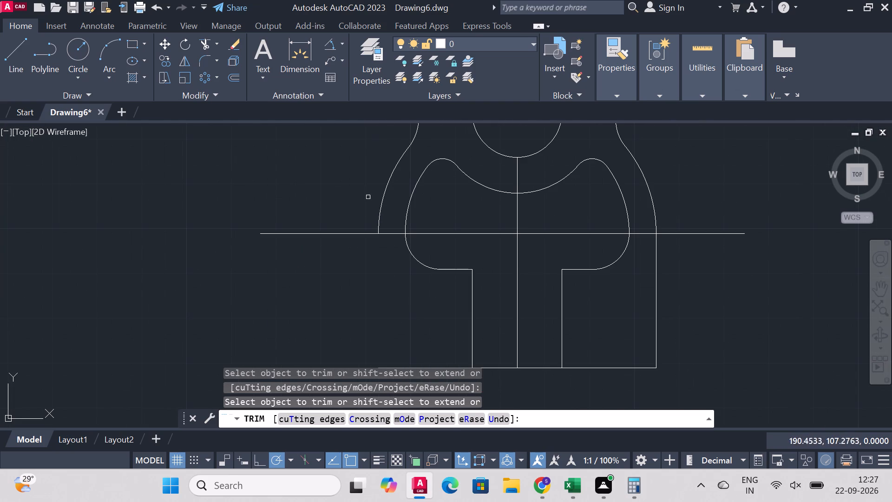
pyautogui.click(382, 203)
pyautogui.click(382, 203)
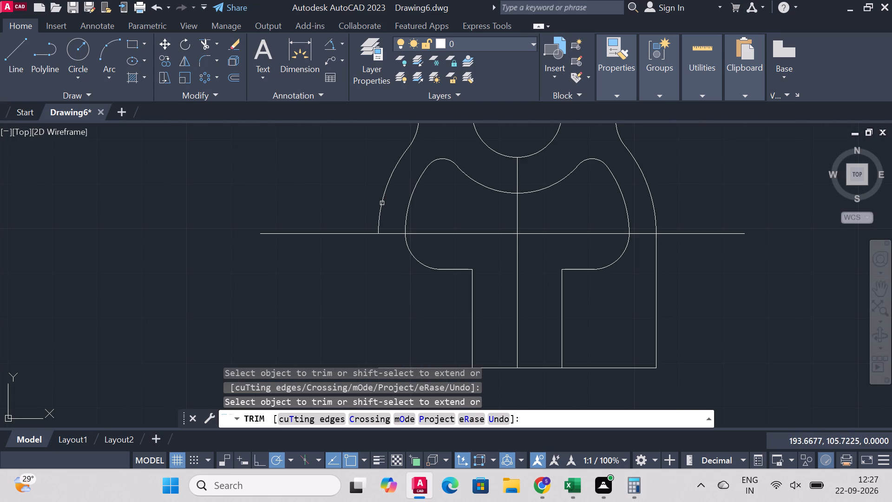
pyautogui.click(386, 195)
pyautogui.scroll(-3, 554, 197)
pyautogui.scroll(2, 598, 191)
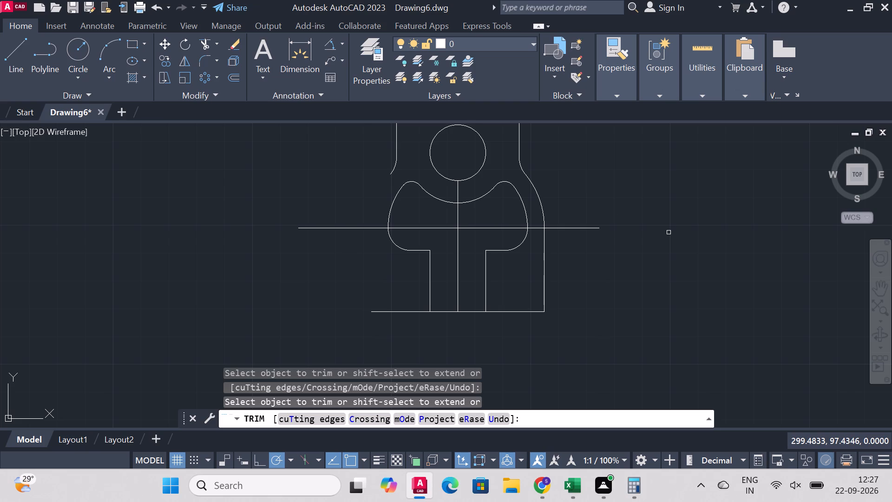
pyautogui.click(545, 280)
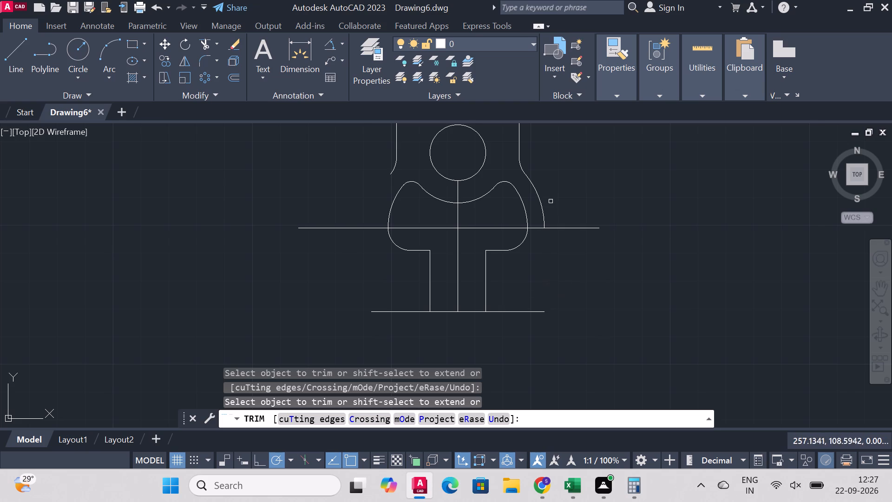
pyautogui.click(539, 202)
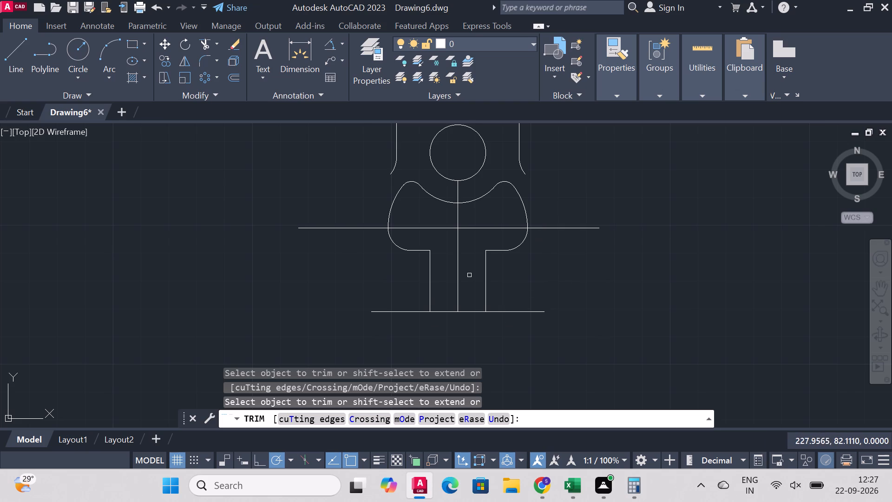
# Trim away the vertical centre line between the radius 10 hole and the base line.
pyautogui.click(459, 277)
pyautogui.click(459, 244)
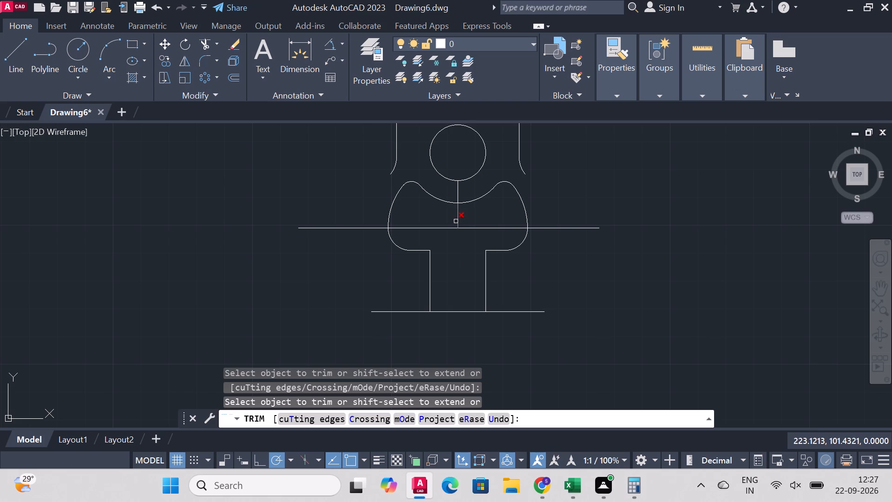
pyautogui.click(456, 221)
pyautogui.click(457, 196)
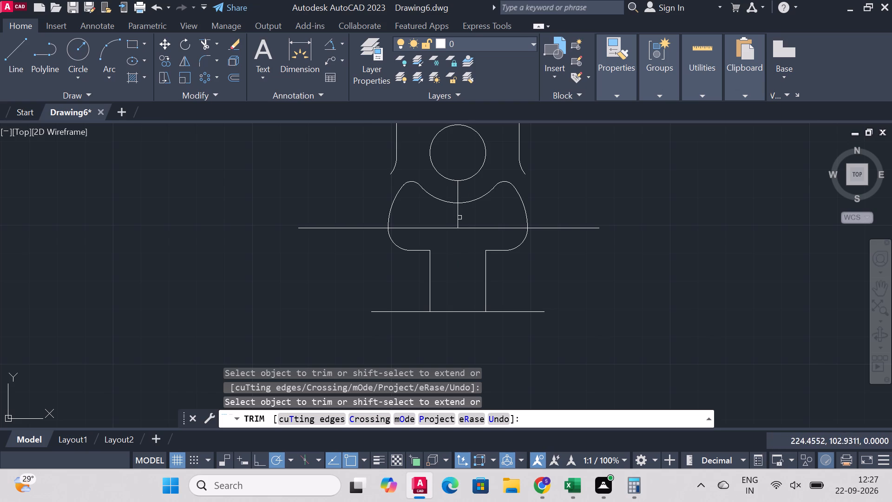
pyautogui.click(459, 218)
pyautogui.click(457, 195)
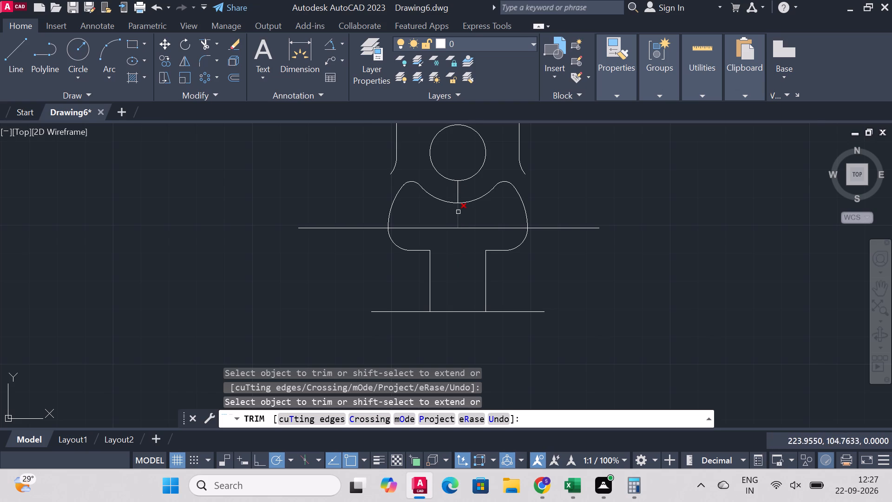
pyautogui.click(459, 214)
pyautogui.click(456, 194)
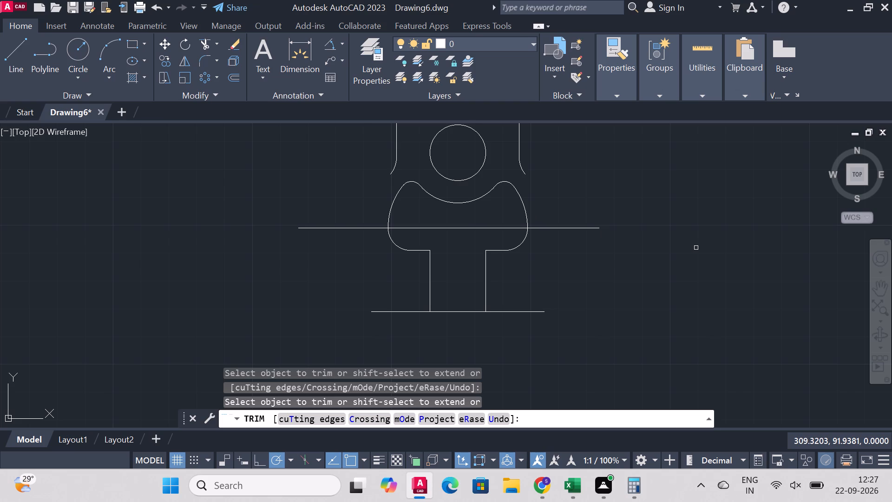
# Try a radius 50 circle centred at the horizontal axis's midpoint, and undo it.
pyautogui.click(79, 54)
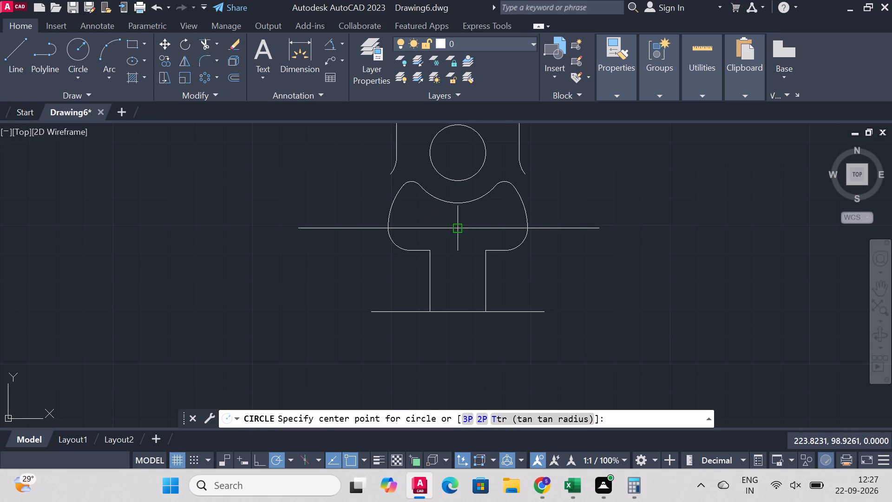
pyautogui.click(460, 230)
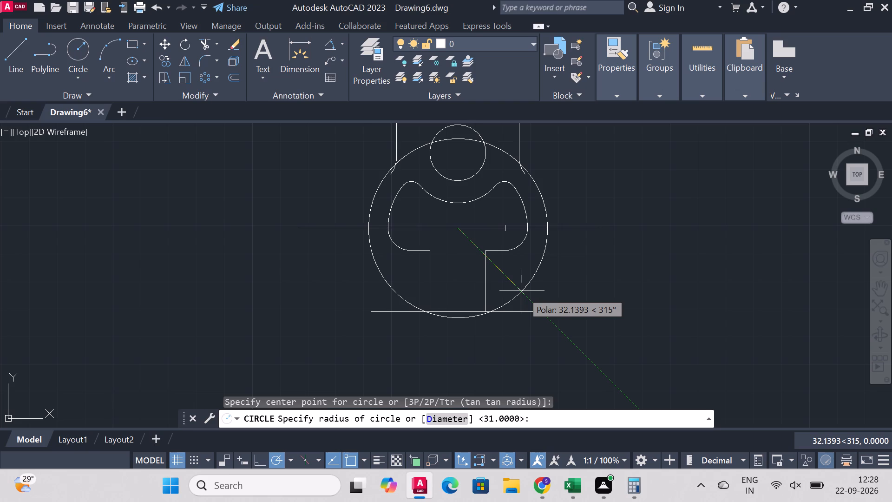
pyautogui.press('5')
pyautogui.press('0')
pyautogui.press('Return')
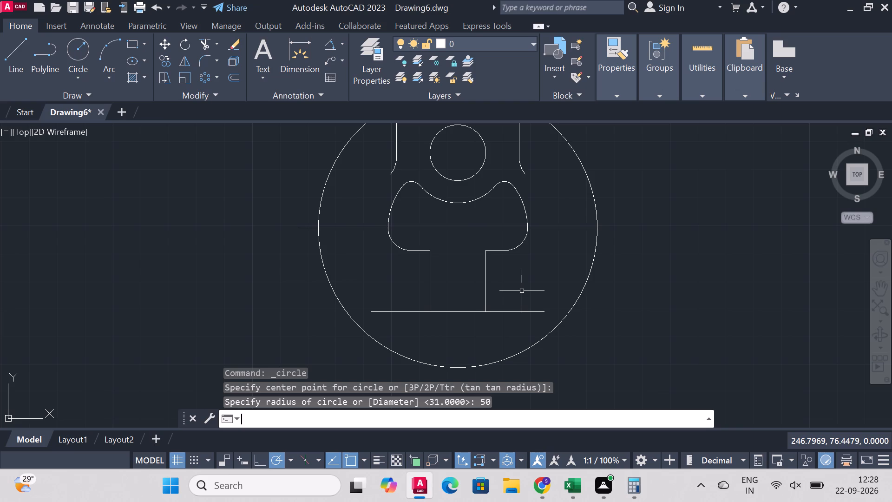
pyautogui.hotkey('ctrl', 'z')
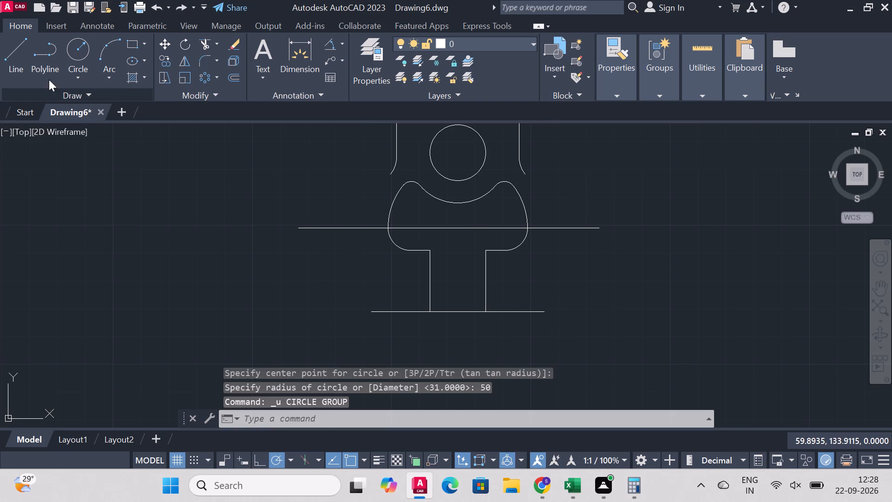
# Draw a radius 40 circle centred at the horizontal axis's midpoint.
pyautogui.click(79, 55)
pyautogui.click(460, 230)
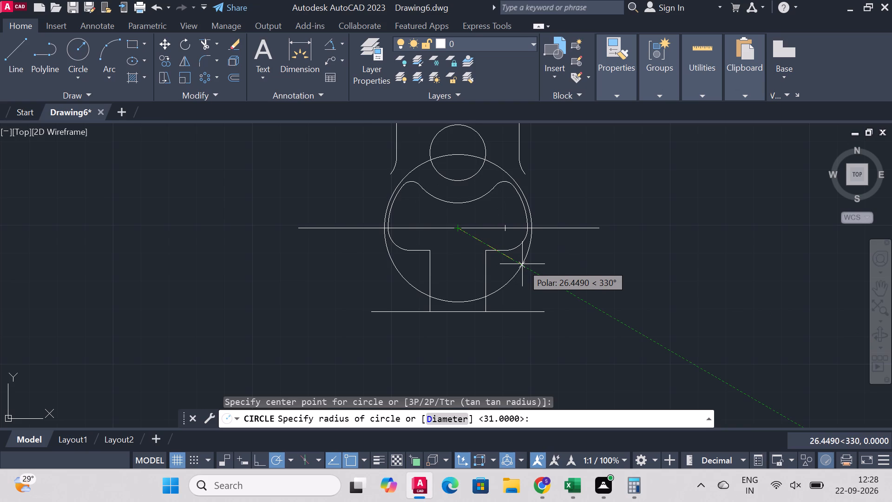
pyautogui.press('r')
pyautogui.press('Return')
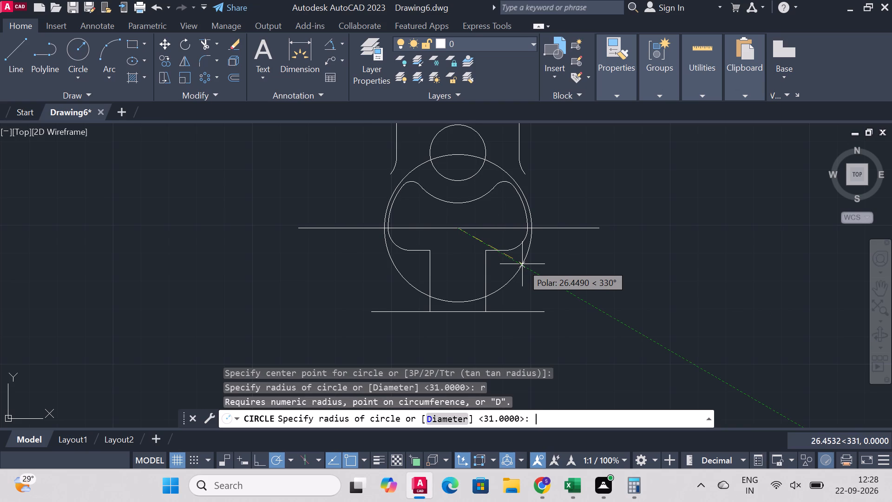
pyautogui.write('40')
pyautogui.press('Return')
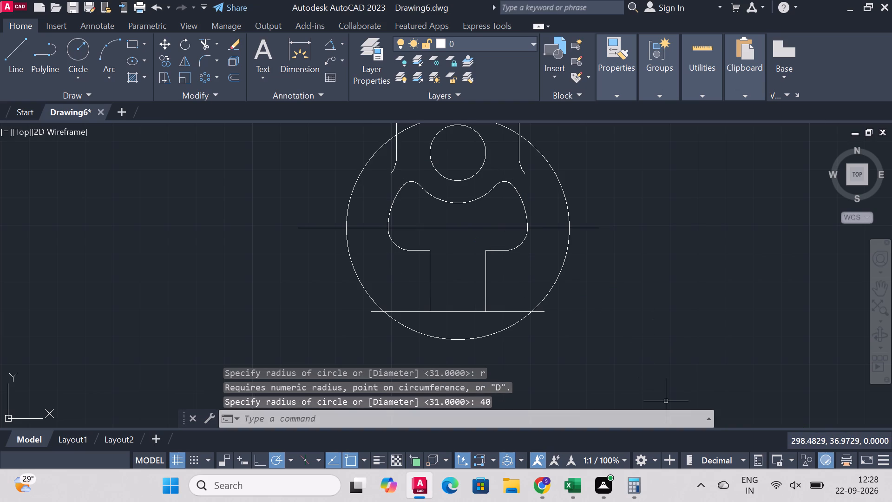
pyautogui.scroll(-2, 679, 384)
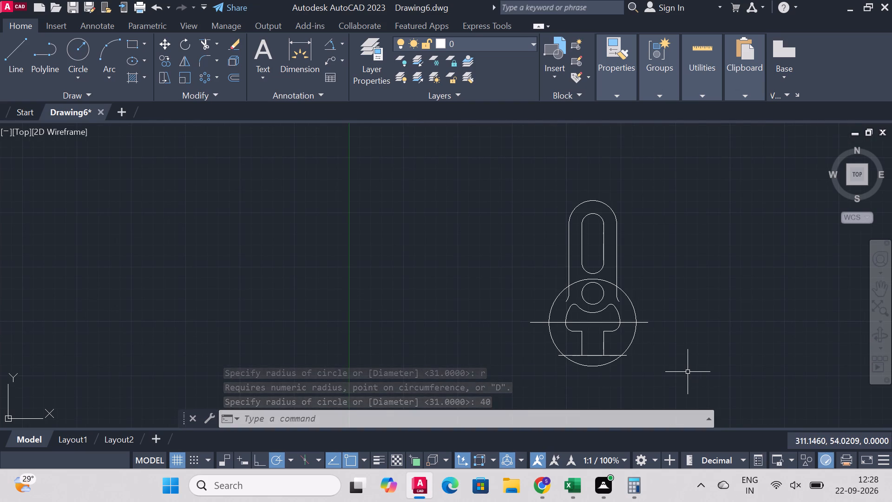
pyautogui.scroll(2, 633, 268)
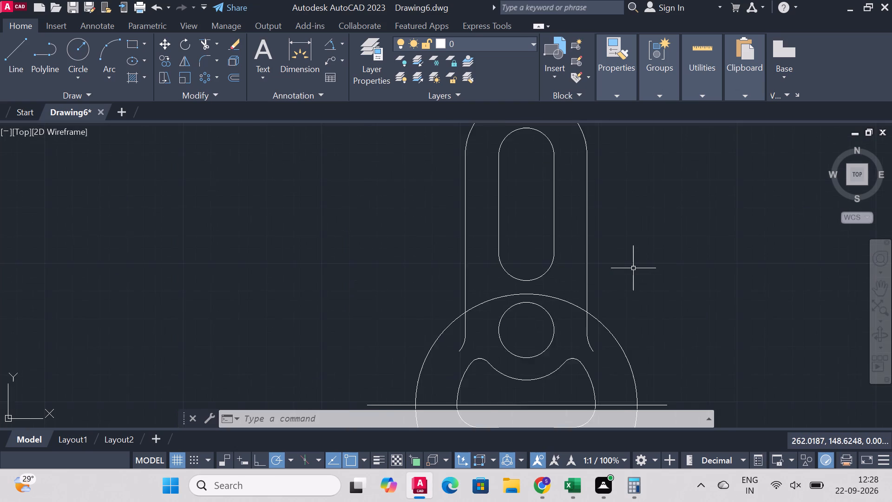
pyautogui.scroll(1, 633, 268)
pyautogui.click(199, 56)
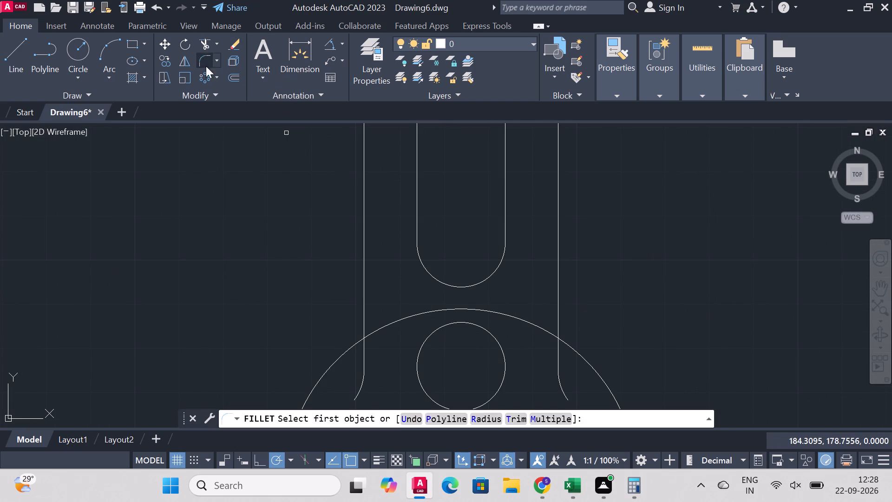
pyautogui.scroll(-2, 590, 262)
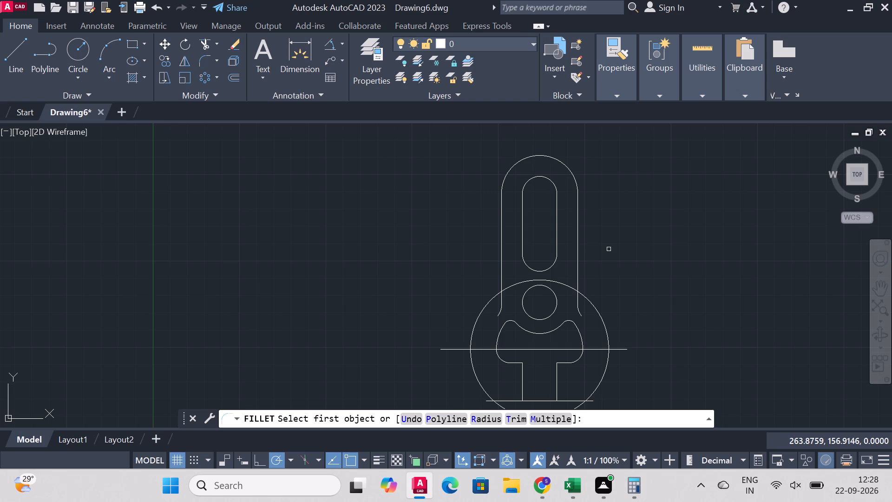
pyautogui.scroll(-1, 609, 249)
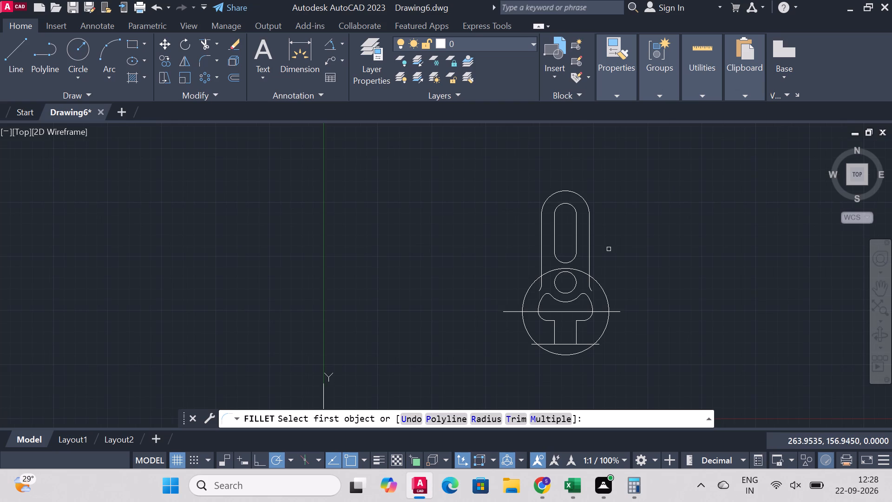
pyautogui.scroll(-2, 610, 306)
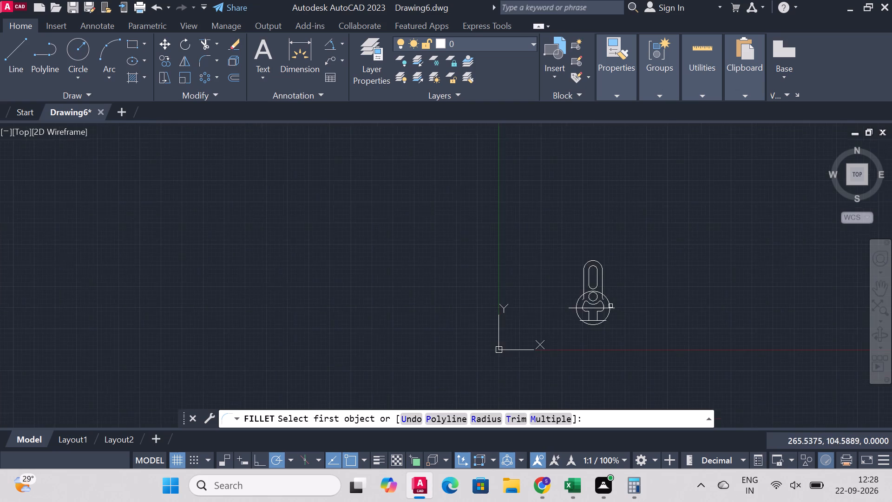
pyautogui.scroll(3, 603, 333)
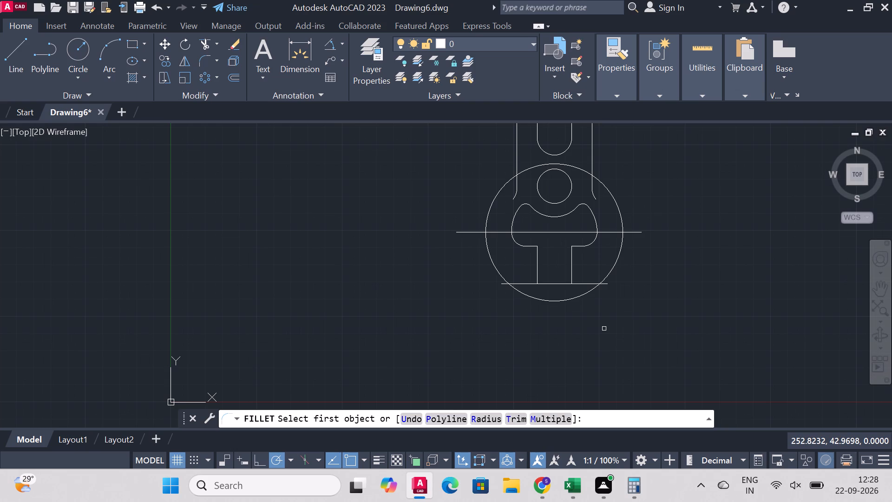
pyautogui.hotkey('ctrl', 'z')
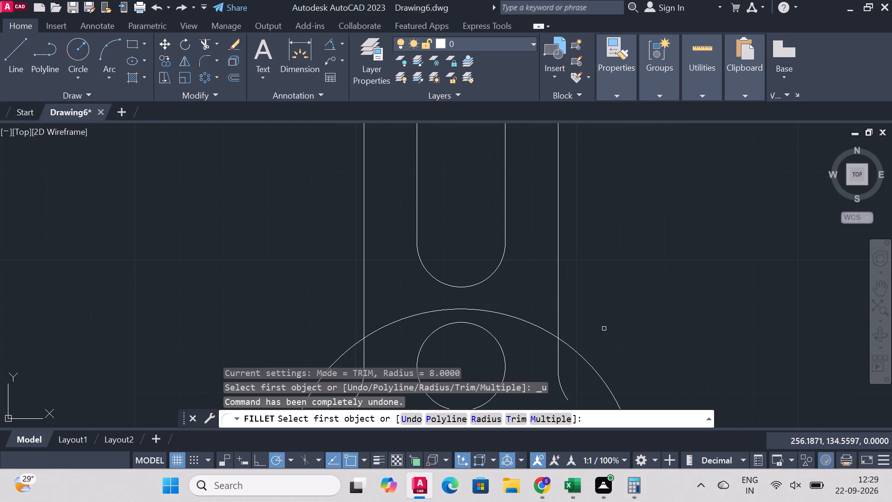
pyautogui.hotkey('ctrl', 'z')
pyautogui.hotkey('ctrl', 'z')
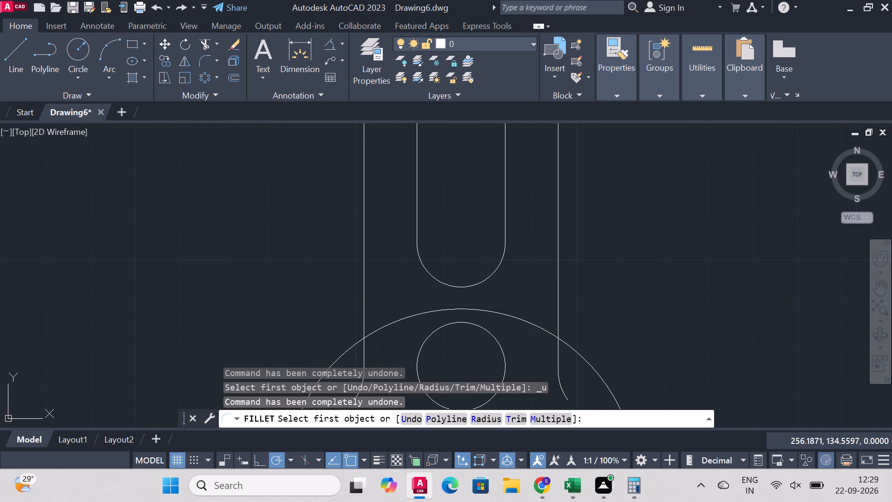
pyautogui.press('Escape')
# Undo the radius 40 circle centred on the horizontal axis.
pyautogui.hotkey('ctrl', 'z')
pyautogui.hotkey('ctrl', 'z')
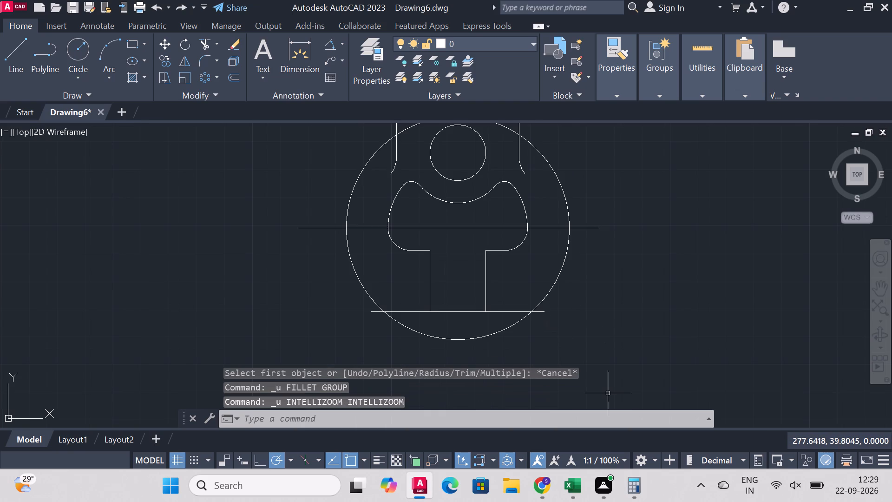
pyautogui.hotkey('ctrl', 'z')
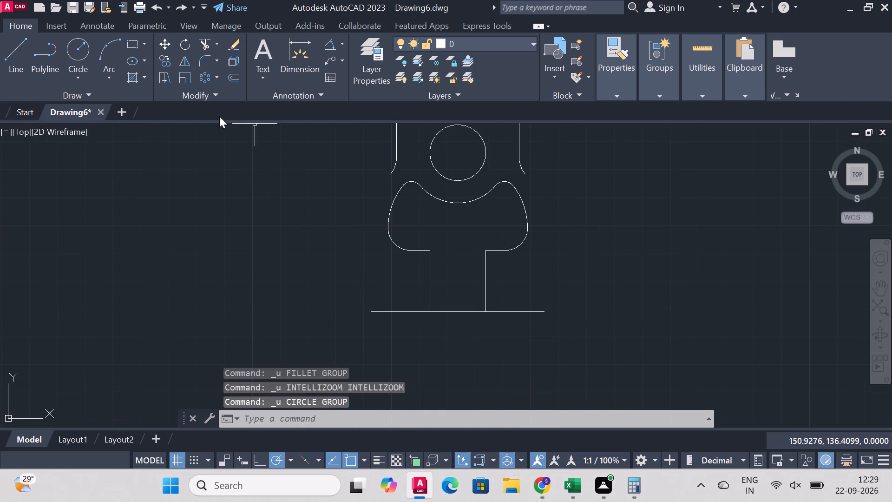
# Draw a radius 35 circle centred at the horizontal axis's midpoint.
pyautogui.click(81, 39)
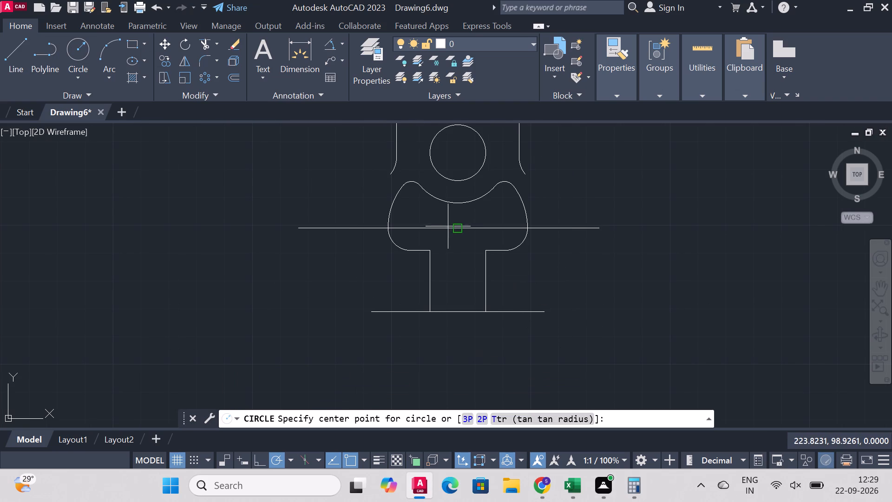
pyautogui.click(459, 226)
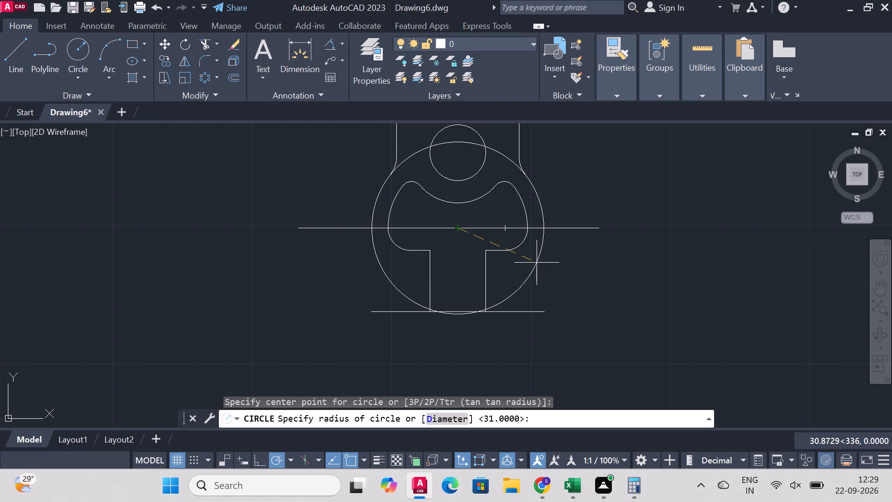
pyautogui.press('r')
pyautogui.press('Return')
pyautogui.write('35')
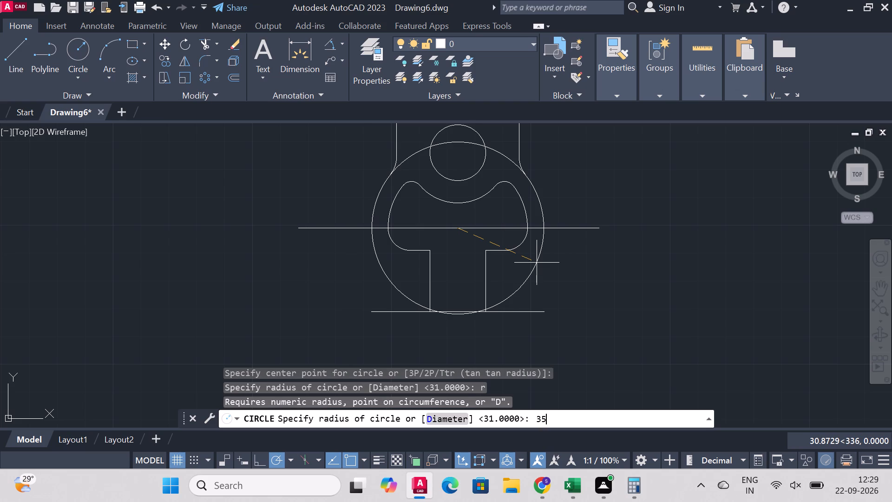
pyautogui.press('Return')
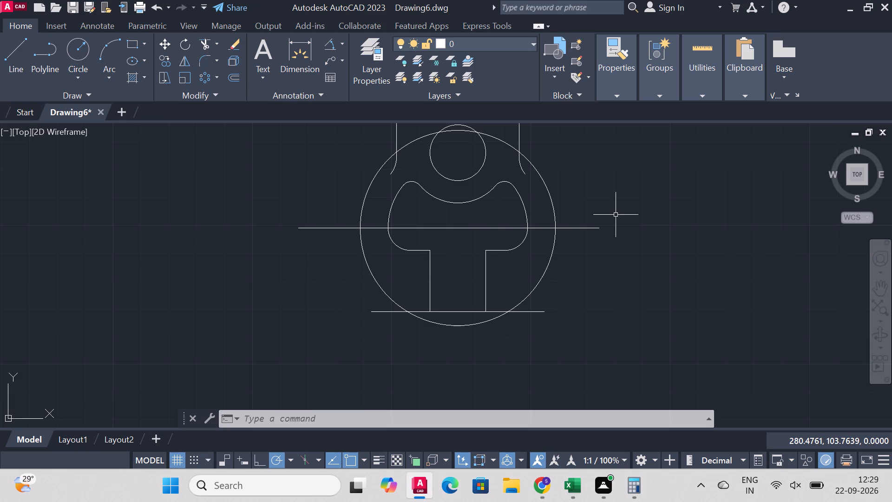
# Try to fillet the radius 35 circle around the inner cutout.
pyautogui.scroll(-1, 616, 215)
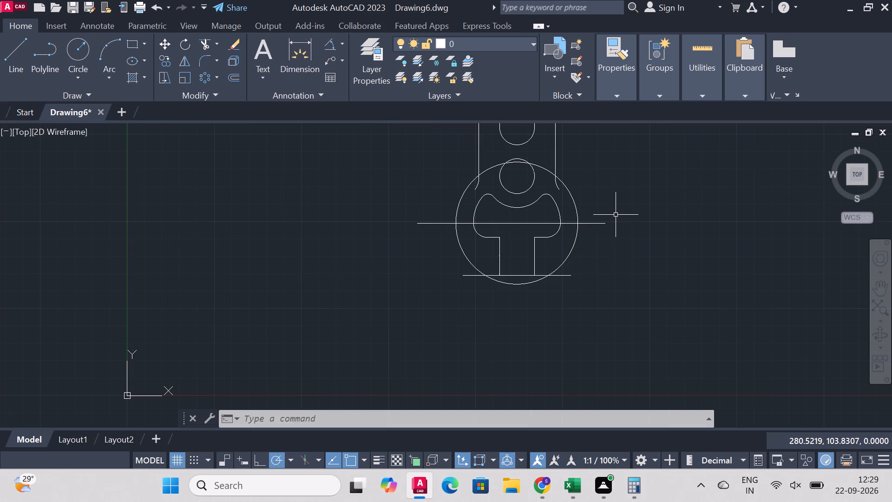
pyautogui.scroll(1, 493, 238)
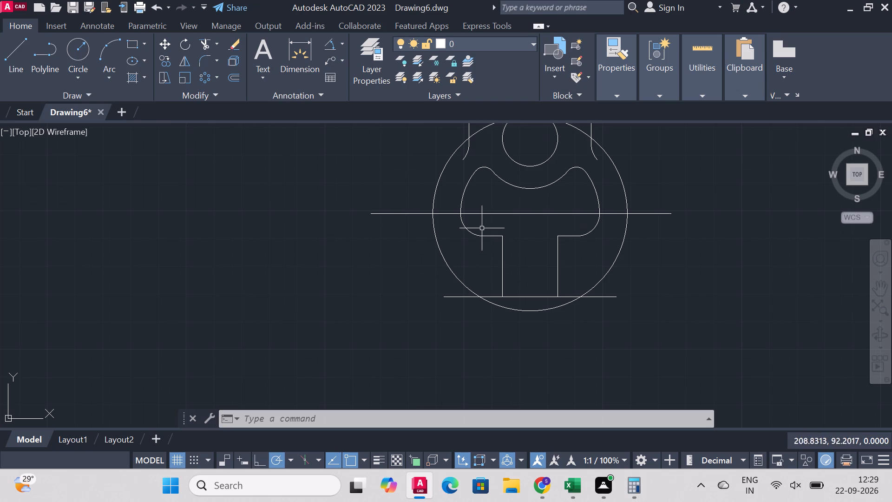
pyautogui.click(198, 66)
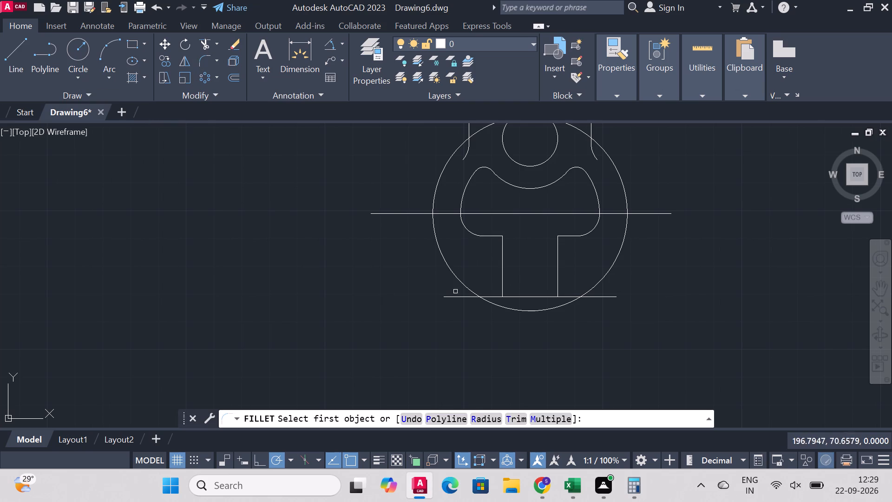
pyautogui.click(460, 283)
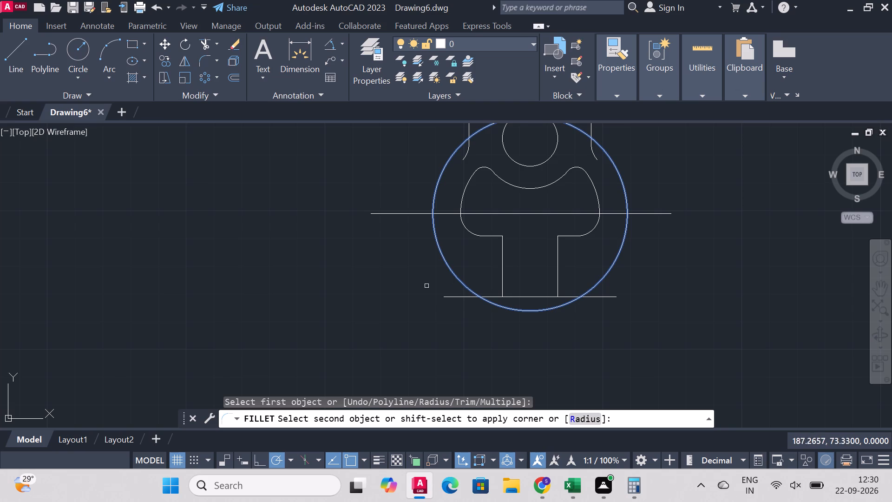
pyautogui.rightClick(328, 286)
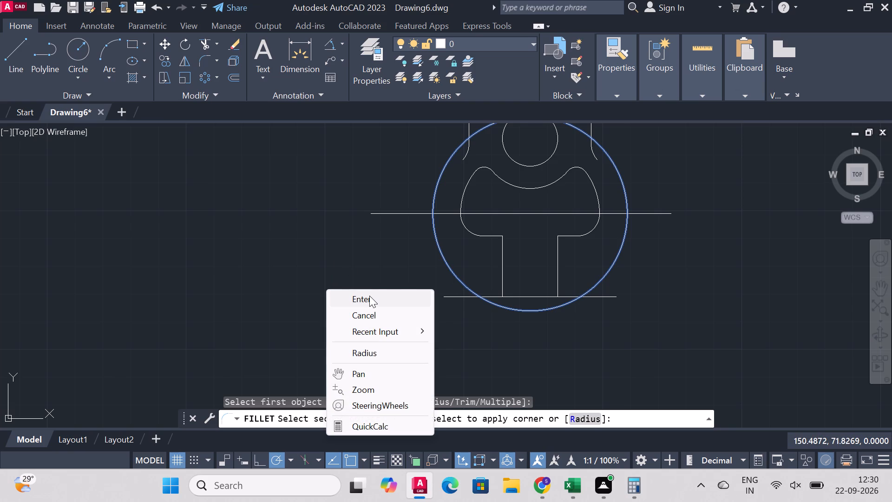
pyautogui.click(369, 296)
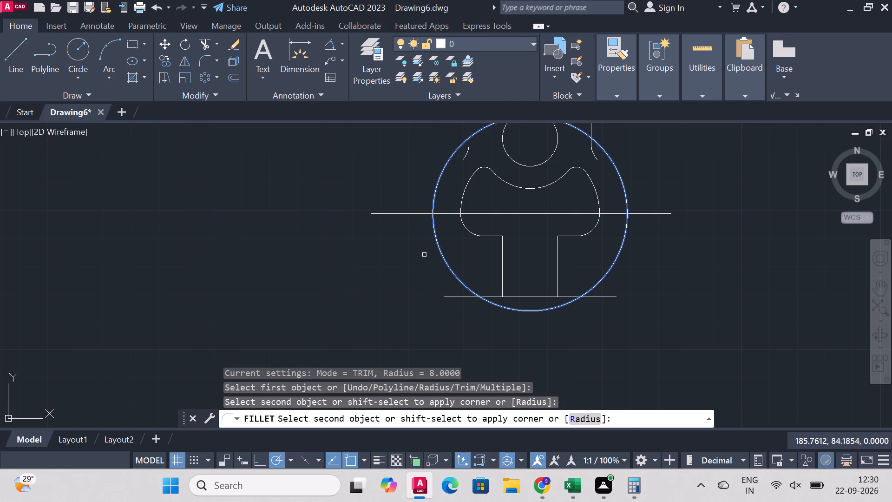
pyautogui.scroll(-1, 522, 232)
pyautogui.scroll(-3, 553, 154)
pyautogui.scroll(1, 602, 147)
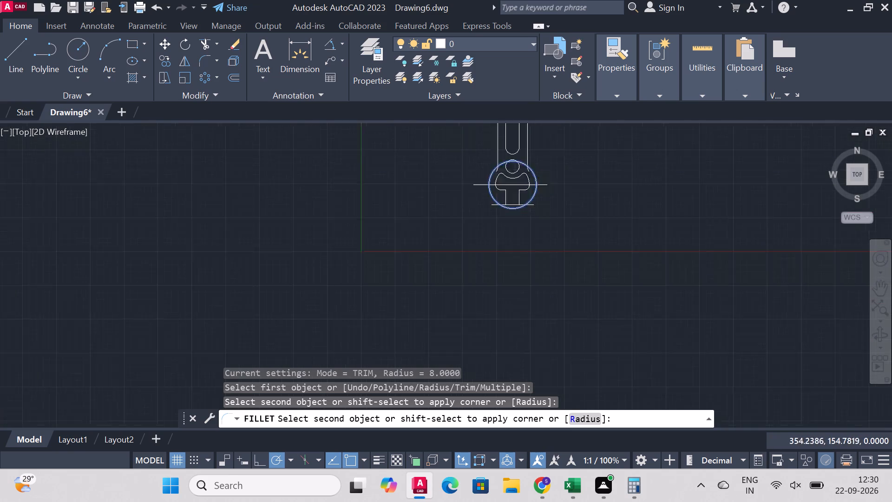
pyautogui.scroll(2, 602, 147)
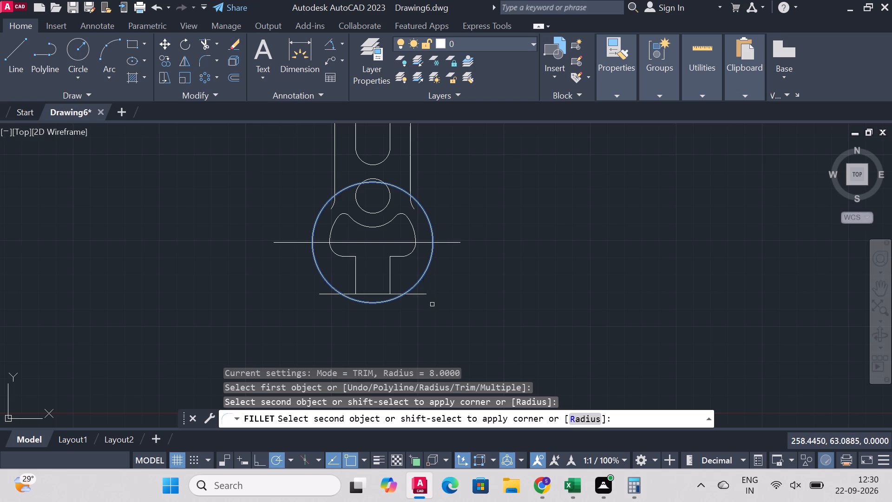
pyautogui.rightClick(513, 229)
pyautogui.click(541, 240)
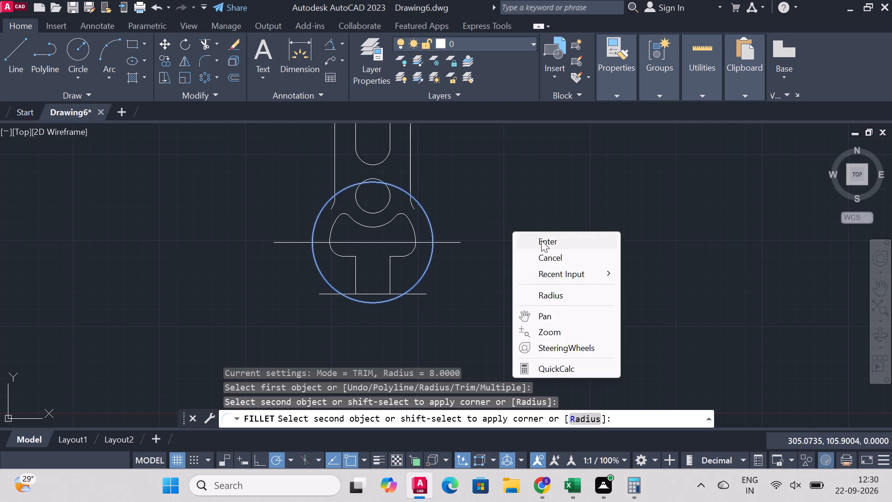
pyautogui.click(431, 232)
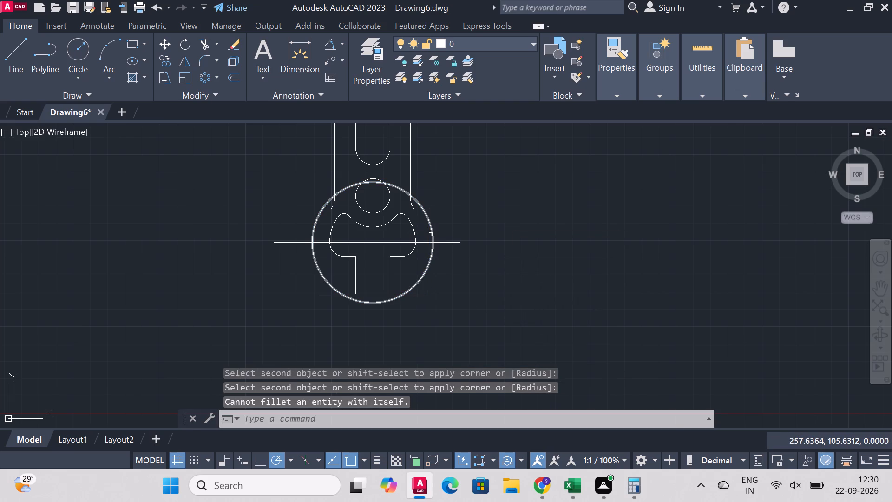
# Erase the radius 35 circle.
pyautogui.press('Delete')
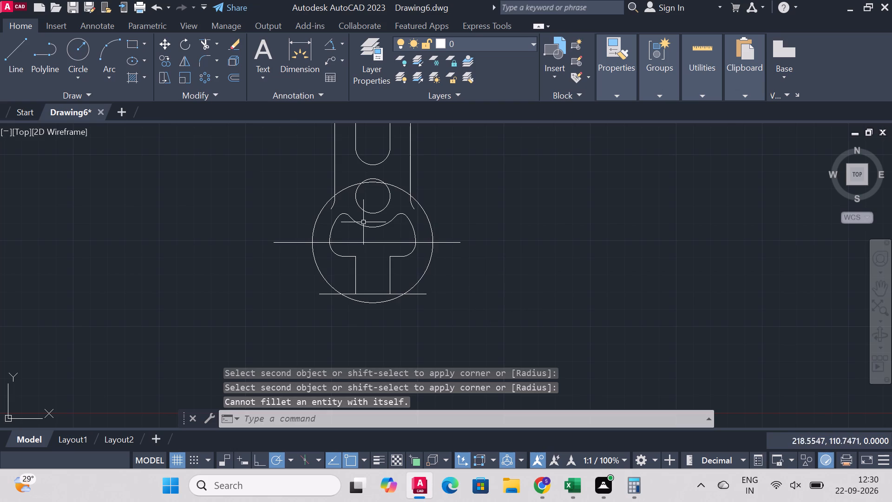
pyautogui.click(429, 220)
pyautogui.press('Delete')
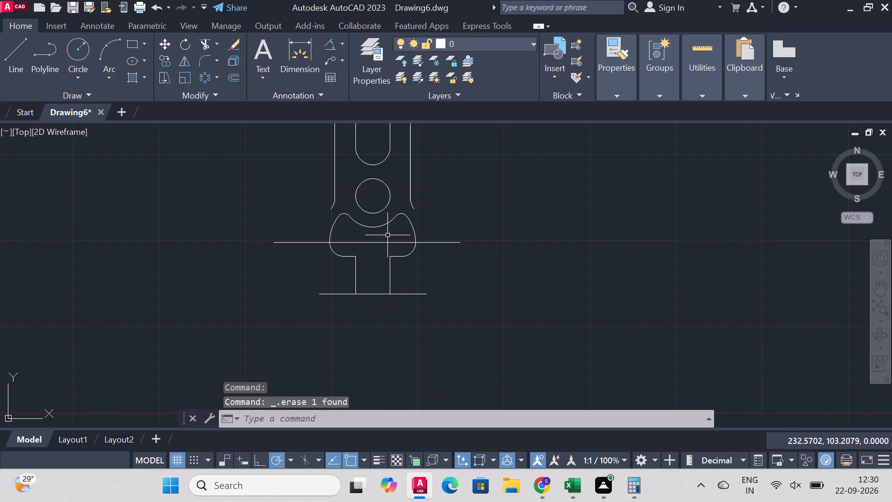
# Draw a radius 40 circle centred at the horizontal axis's midpoint.
pyautogui.click(89, 46)
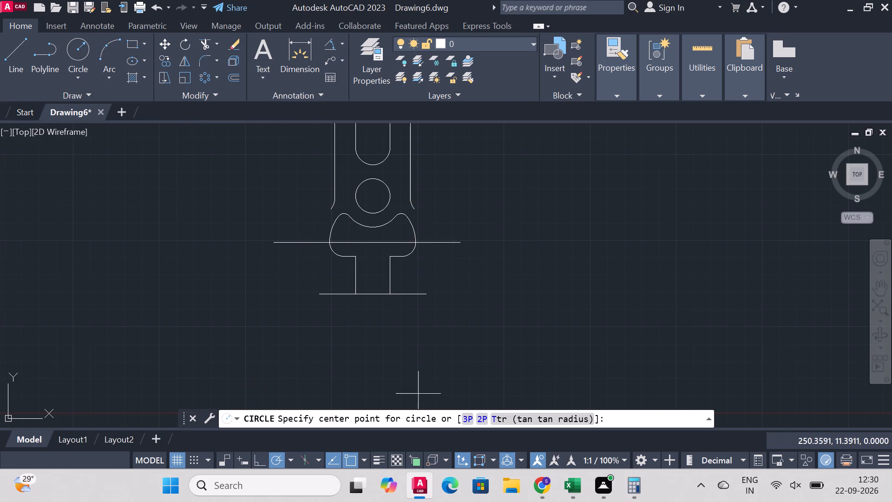
pyautogui.click(374, 243)
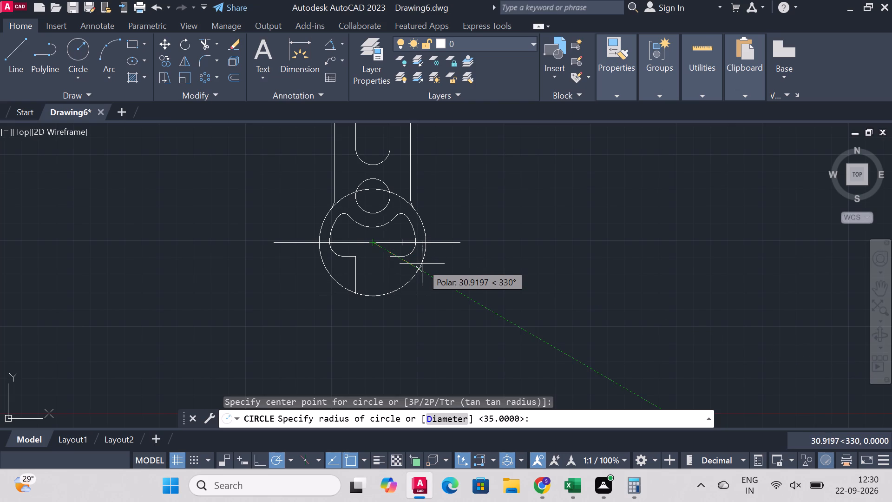
pyautogui.press('4')
pyautogui.press('0')
pyautogui.press('Return')
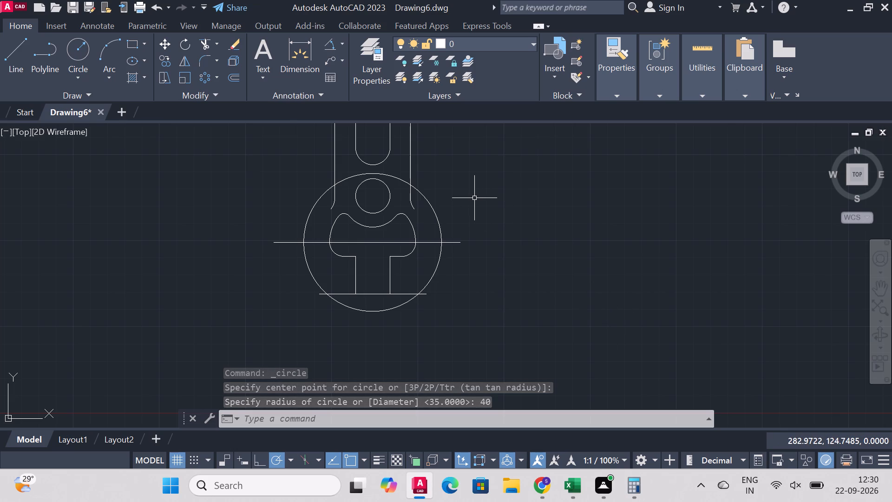
# Erase the two small fillet arcs at the lower ends of the vertical side lines.
pyautogui.scroll(-1, 431, 207)
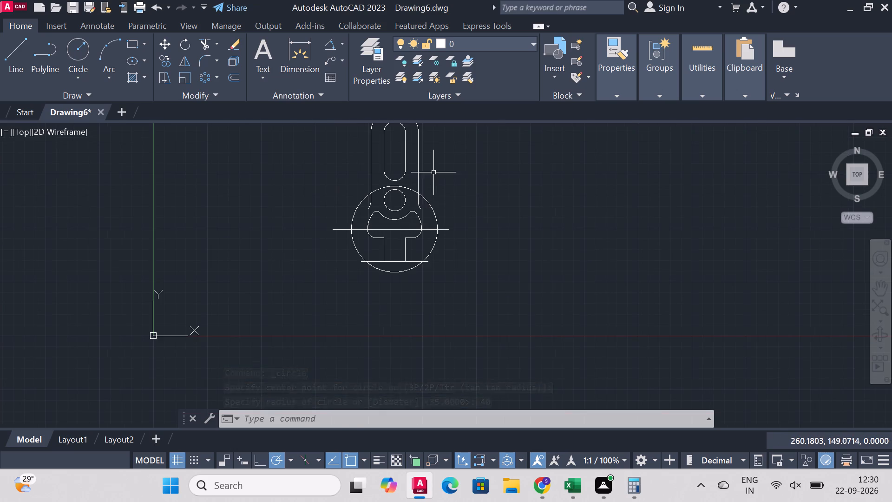
pyautogui.scroll(2, 433, 172)
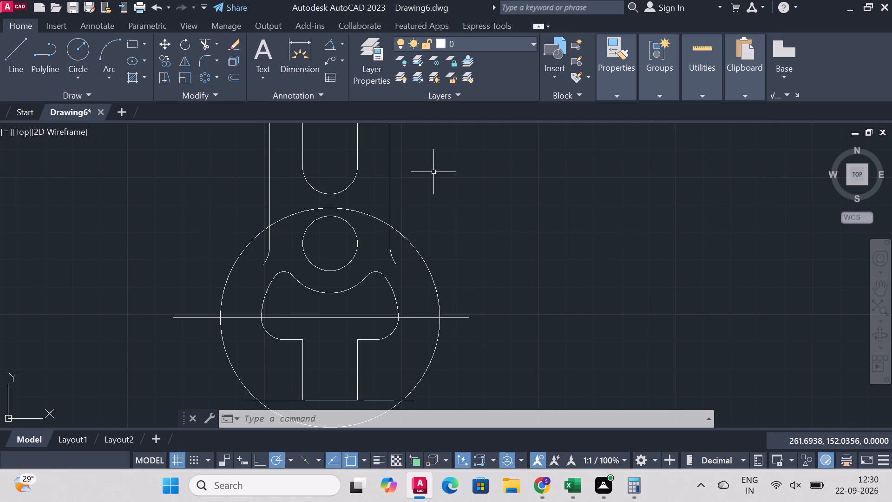
pyautogui.click(394, 259)
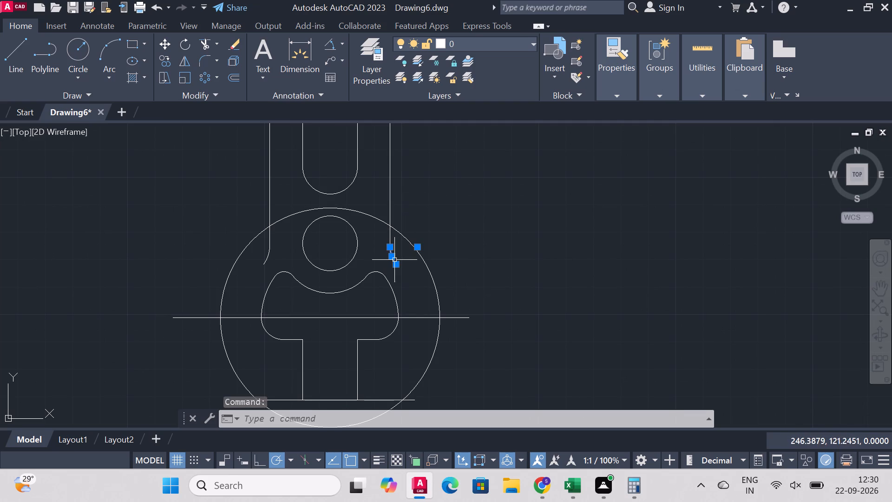
pyautogui.press('Delete')
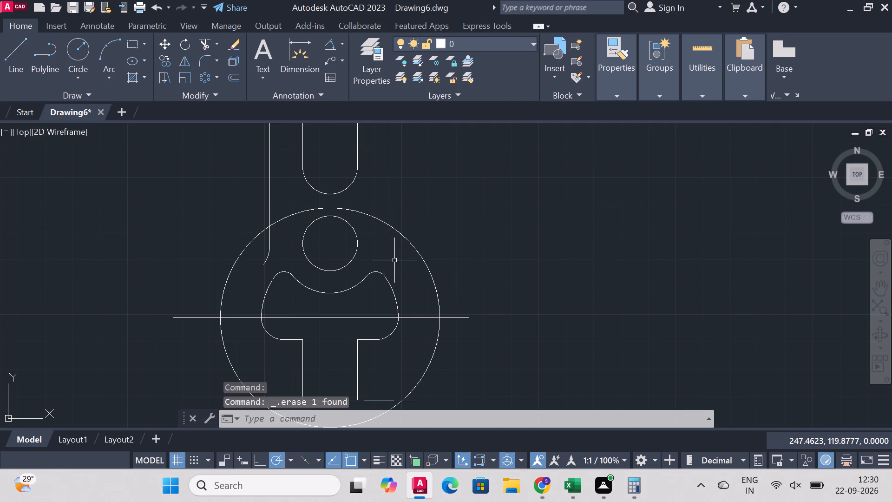
pyautogui.click(269, 258)
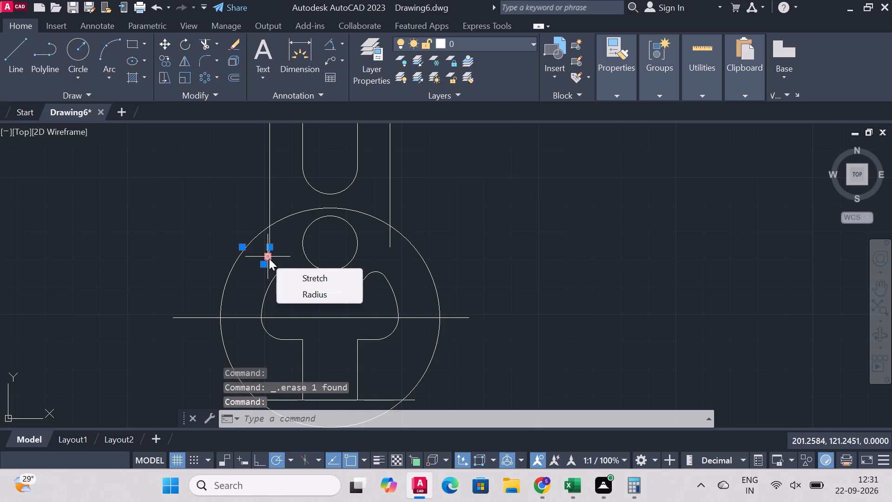
pyautogui.press('Delete')
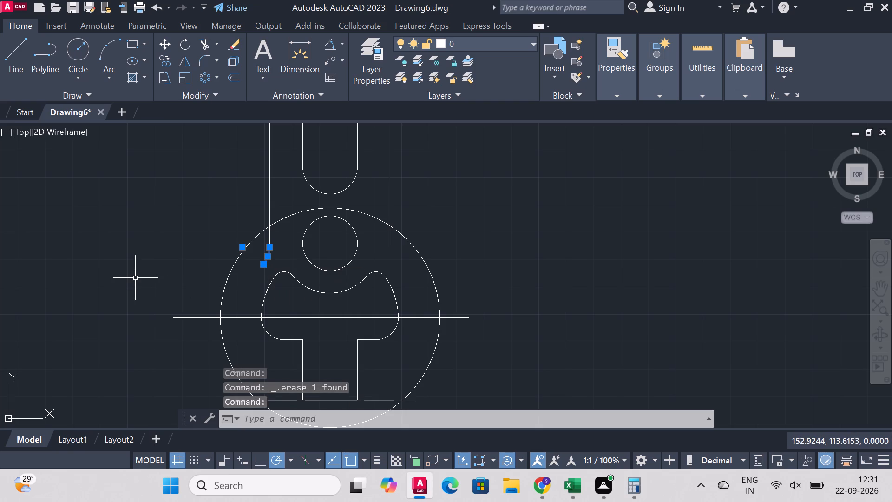
pyautogui.press('Delete')
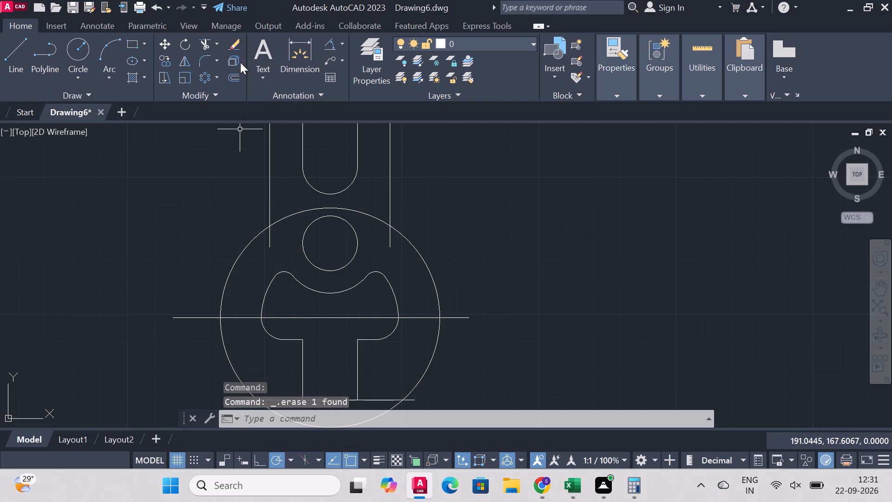
# Trim the lower ends of both vertical side lines inside the radius 40 circle.
pyautogui.click(205, 42)
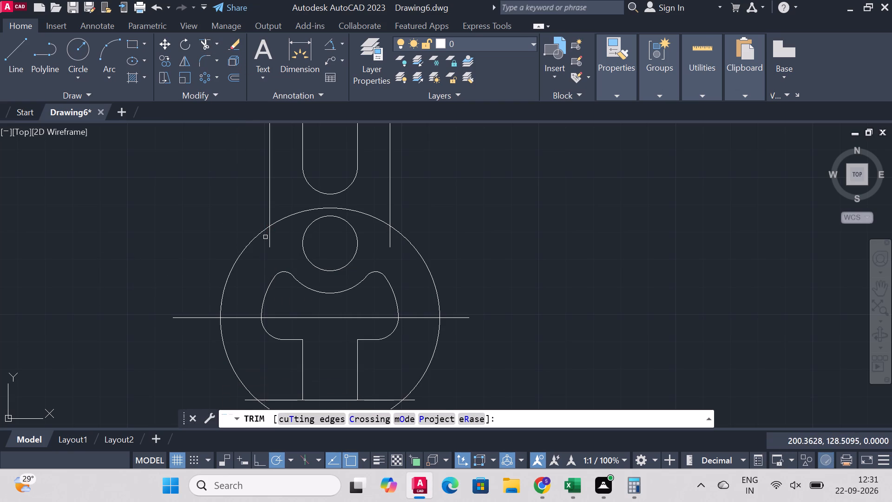
pyautogui.click(269, 234)
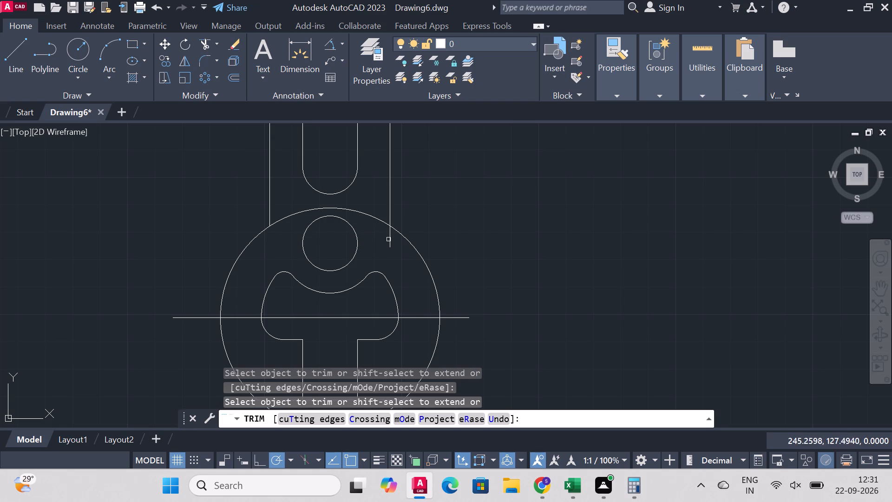
pyautogui.click(389, 239)
# Fillet both vertical side lines to the radius 40 circle with radius 10.
pyautogui.click(199, 60)
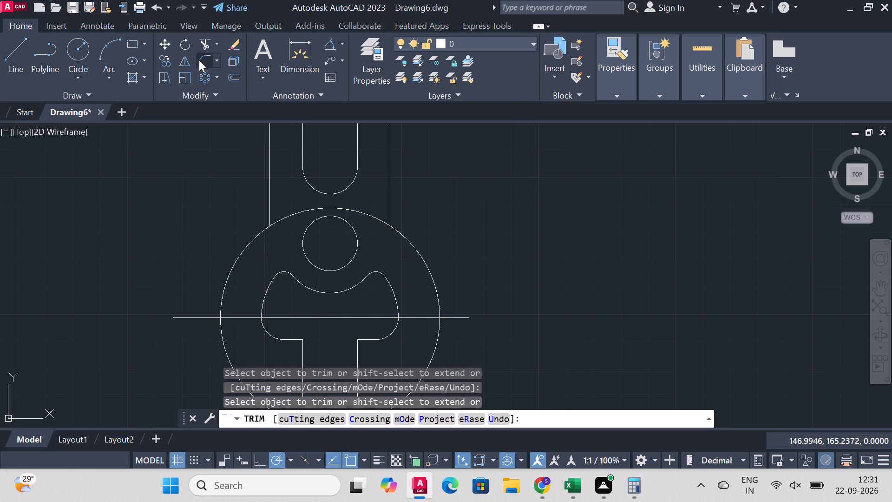
pyautogui.click(269, 206)
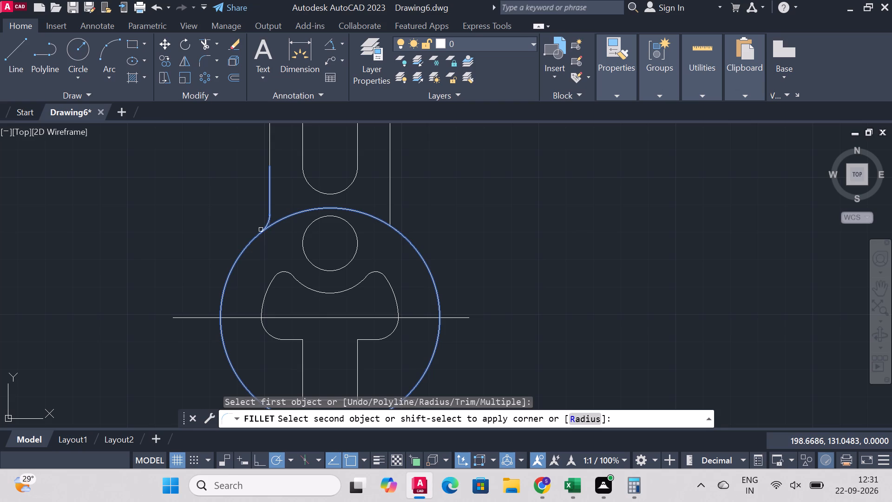
pyautogui.press('r')
pyautogui.press('Return')
pyautogui.press('1')
pyautogui.press('0')
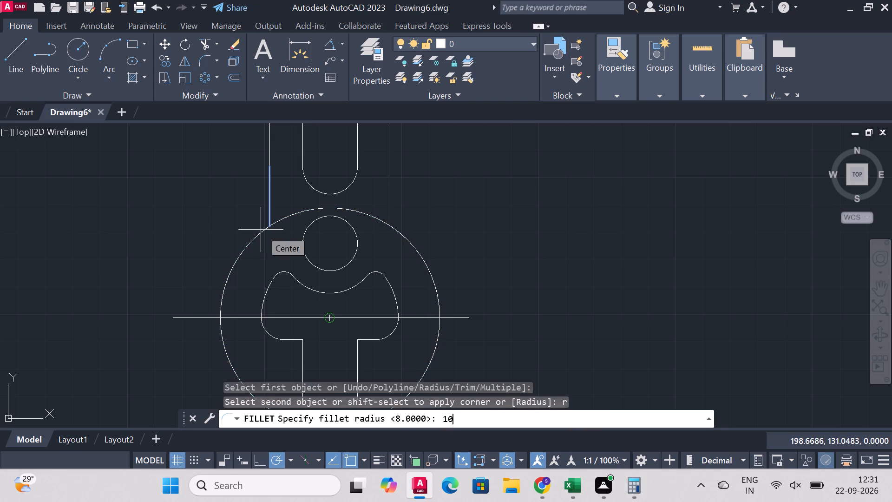
pyautogui.press('Return')
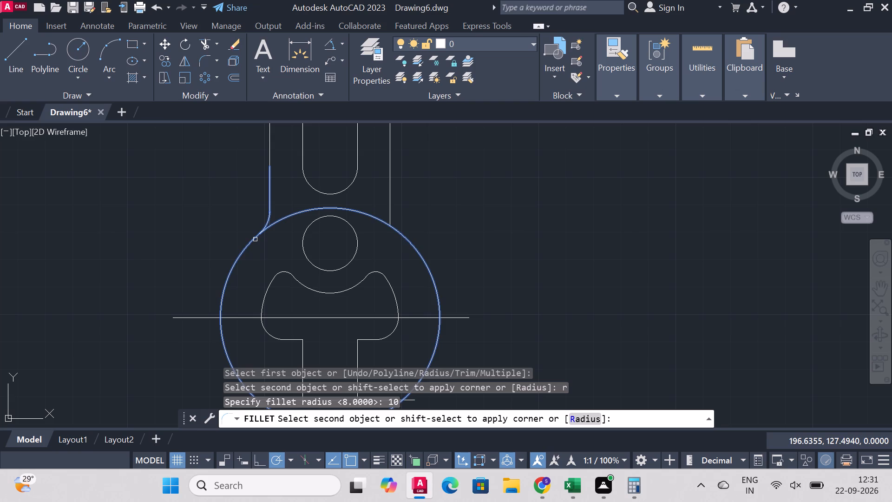
pyautogui.click(255, 239)
pyautogui.rightClick(460, 220)
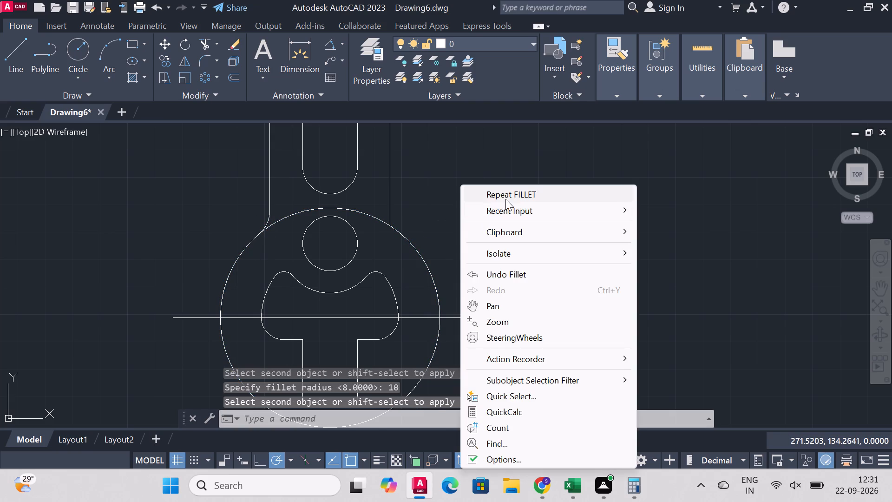
pyautogui.click(505, 199)
pyautogui.click(400, 234)
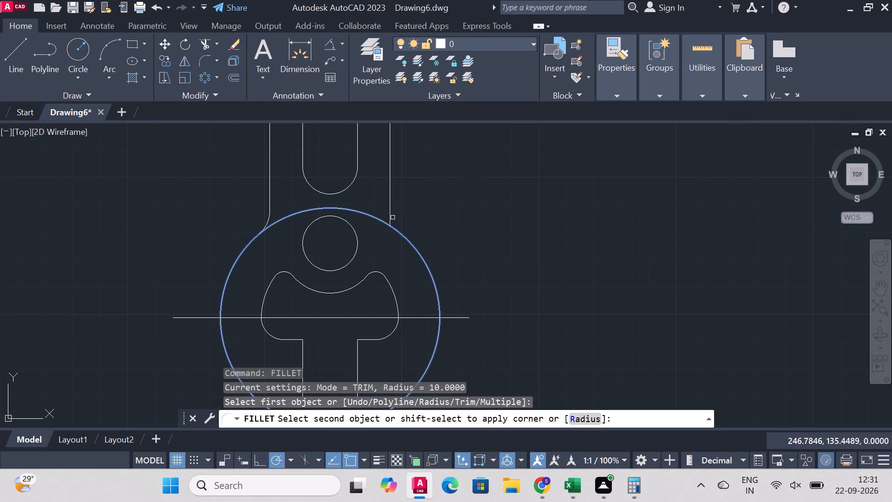
pyautogui.click(389, 213)
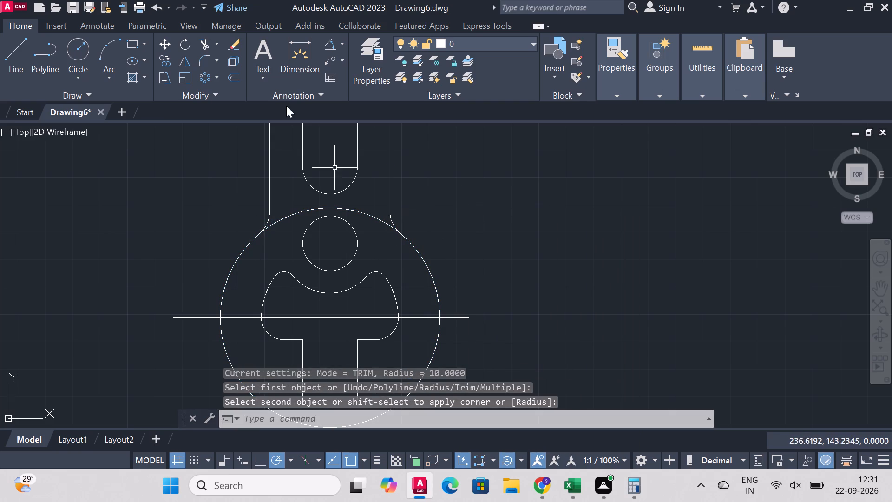
# Trim the radius 40 circle's top arc between the side fillets and its bottom arc below the base line.
pyautogui.click(203, 38)
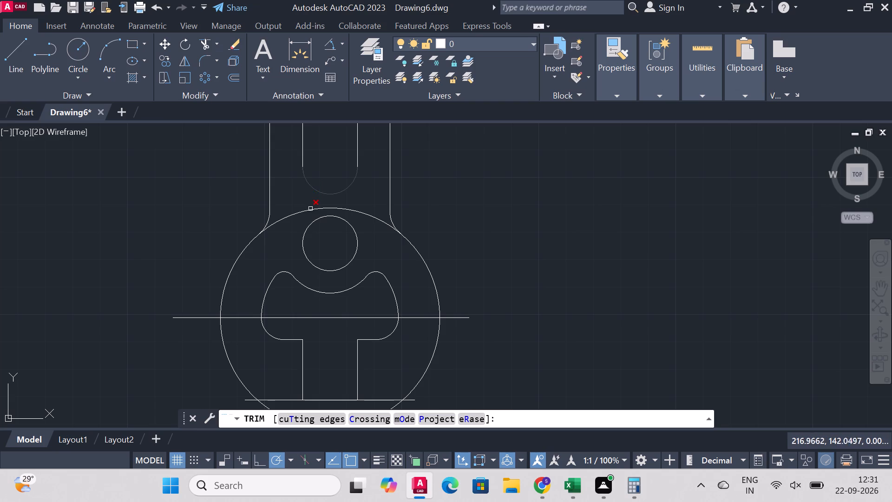
pyautogui.click(311, 209)
pyautogui.scroll(-3, 618, 255)
pyautogui.scroll(2, 586, 308)
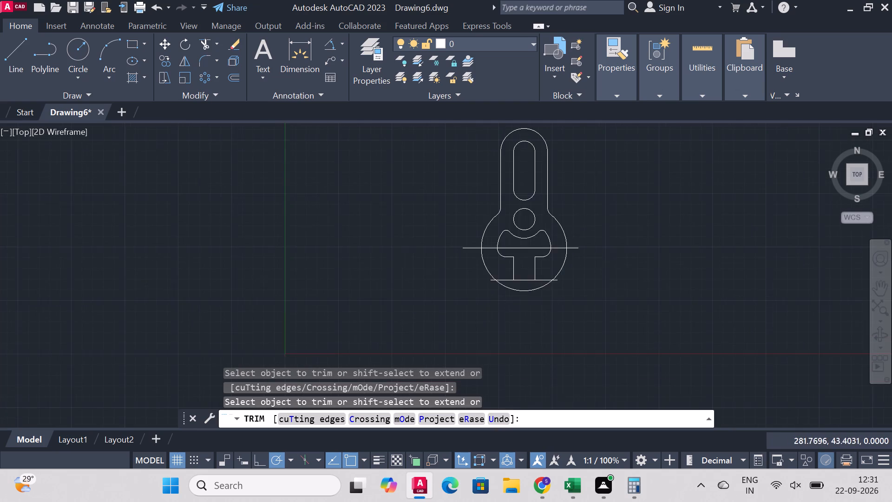
pyautogui.scroll(-1, 588, 281)
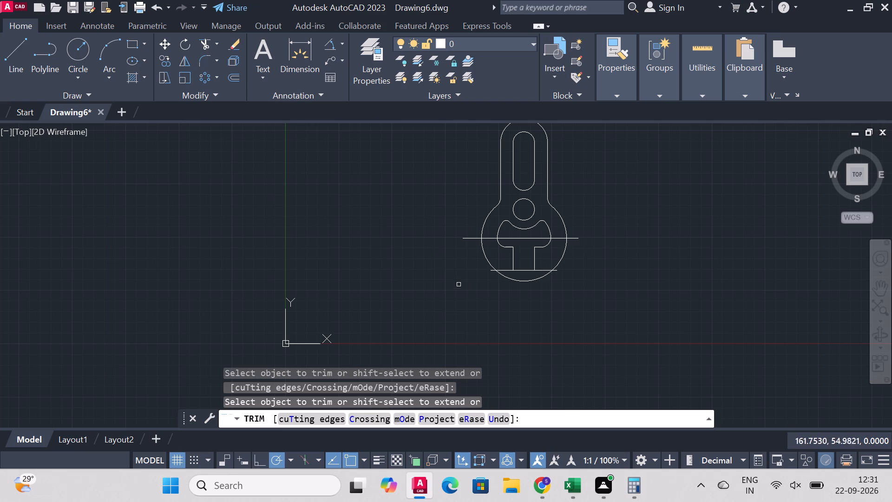
pyautogui.scroll(2, 494, 257)
pyautogui.click(550, 318)
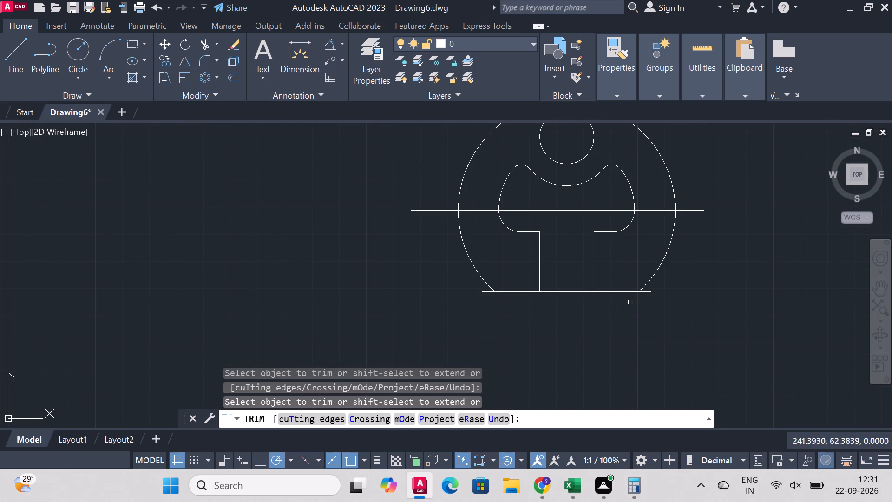
# Trim the base line between the two vertical walls of the inner cutout.
pyautogui.scroll(-2, 717, 181)
pyautogui.scroll(2, 735, 130)
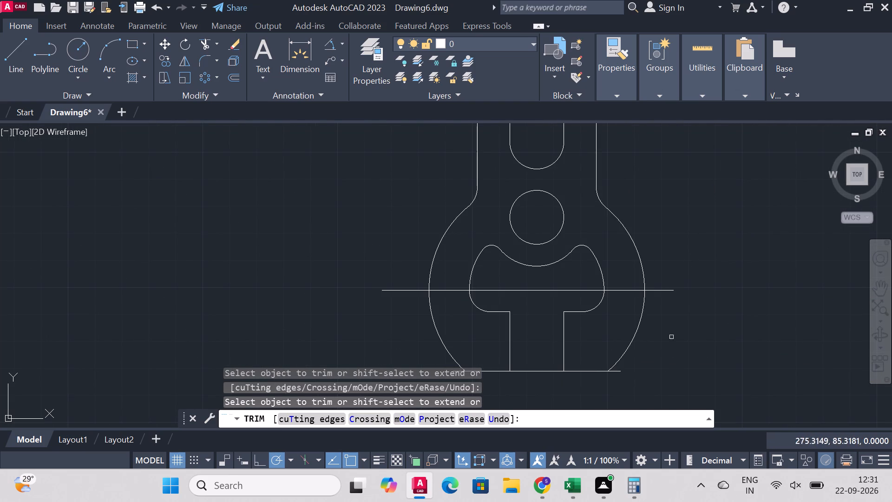
pyautogui.click(532, 371)
pyautogui.click(548, 370)
# Draw a short vertical line from the base's right end up to the outer arc.
pyautogui.scroll(-2, 618, 319)
pyautogui.scroll(2, 641, 327)
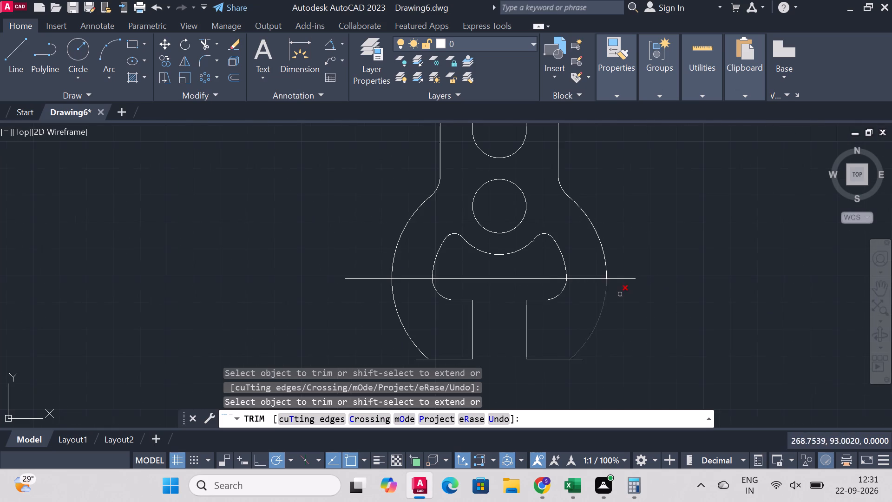
pyautogui.scroll(-2, 620, 294)
pyautogui.scroll(3, 621, 308)
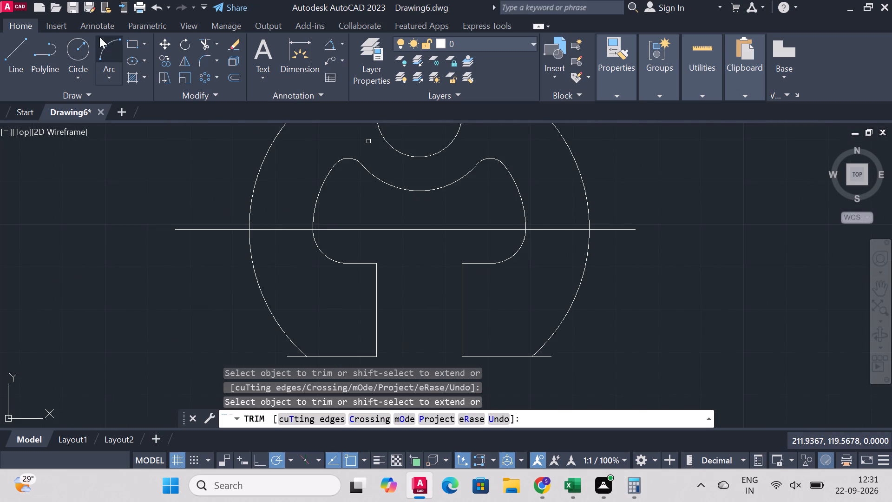
pyautogui.click(23, 47)
pyautogui.scroll(-1, 588, 296)
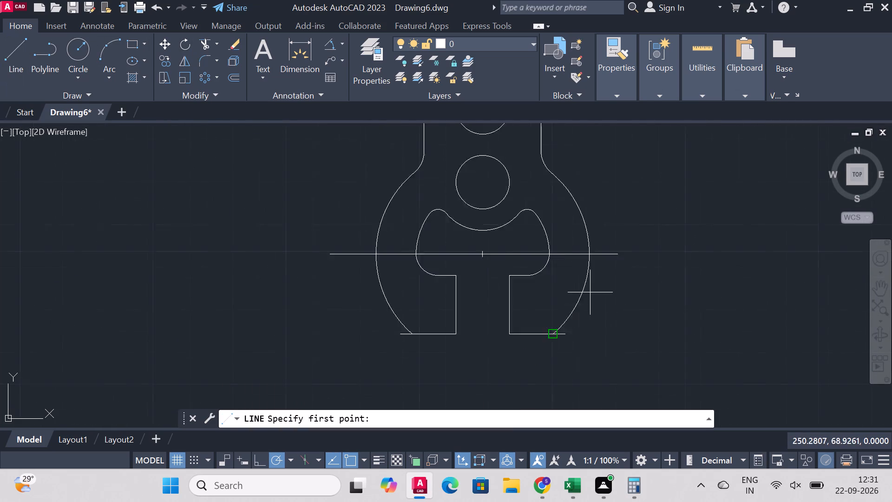
pyautogui.scroll(-1, 590, 292)
pyautogui.scroll(2, 599, 331)
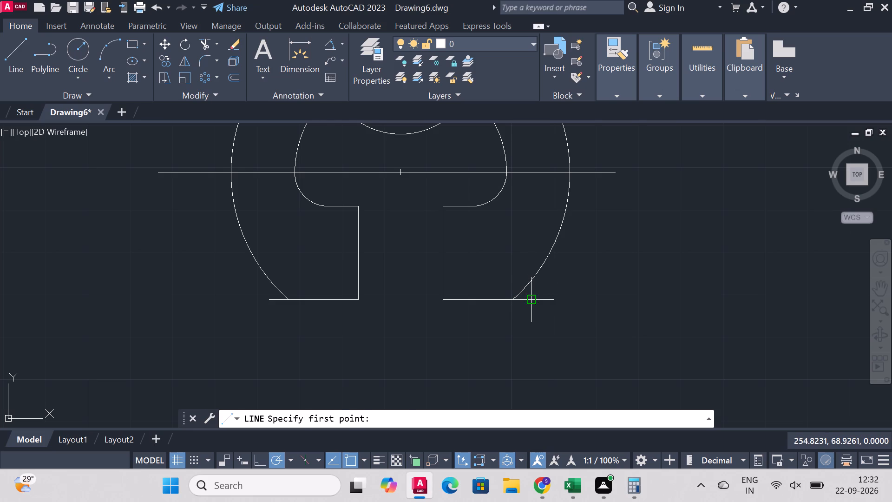
pyautogui.click(534, 300)
pyautogui.click(533, 281)
pyautogui.rightClick(533, 284)
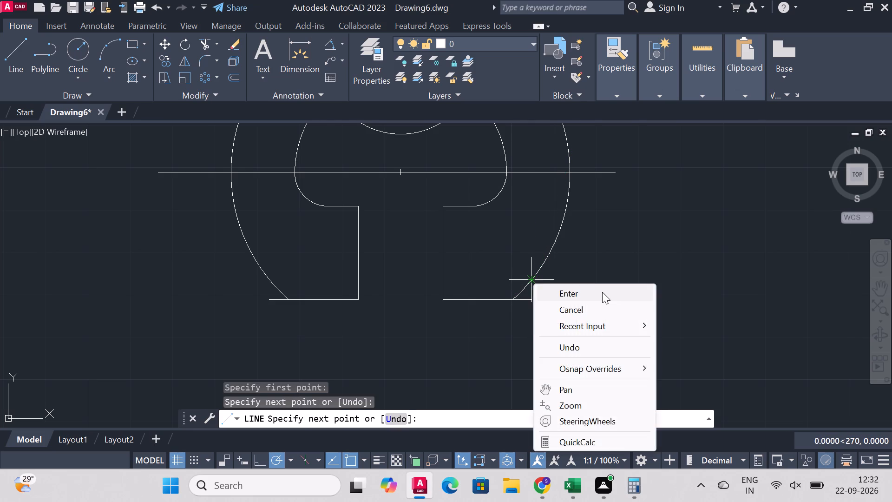
pyautogui.click(598, 296)
# Draw a vertical line about 4.7 units long from the base's left end up to the outer arc.
pyautogui.rightClick(396, 350)
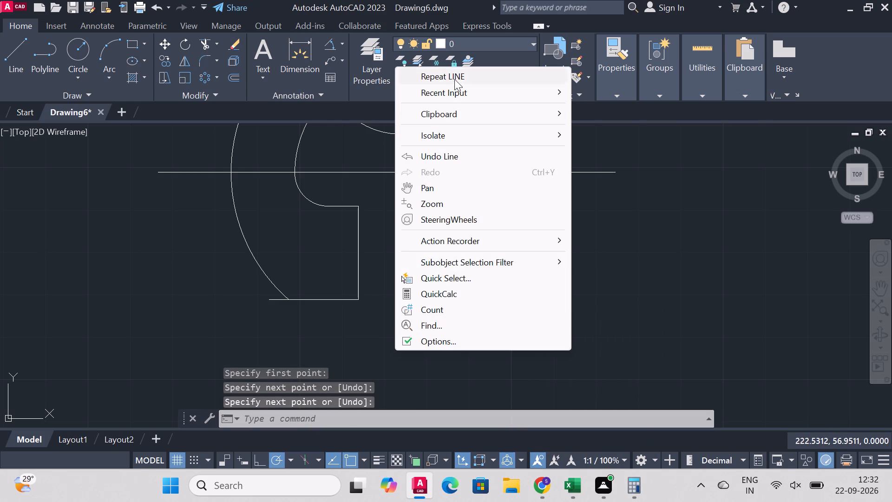
pyautogui.click(456, 72)
pyautogui.click(268, 300)
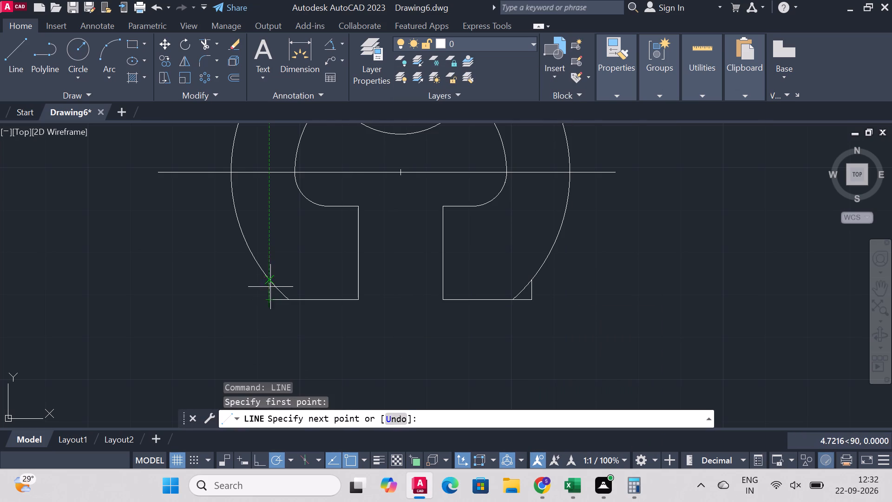
pyautogui.click(270, 282)
pyautogui.rightClick(270, 278)
pyautogui.click(346, 291)
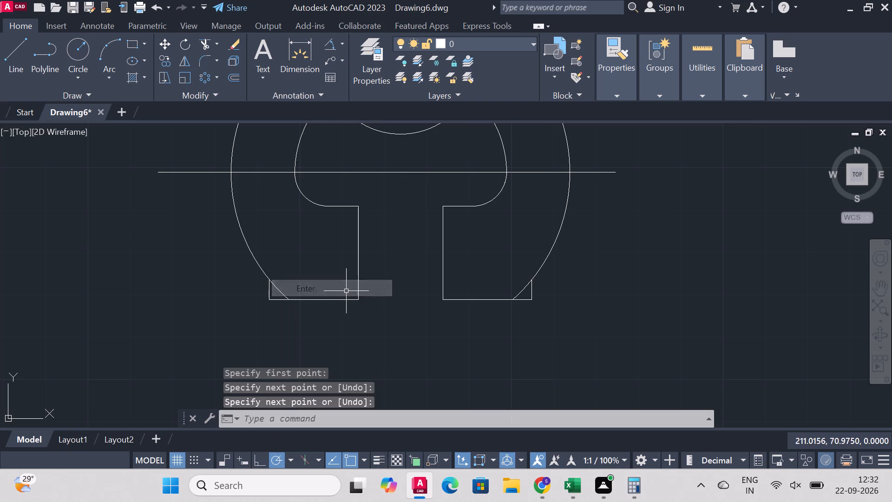
# Set the fillet radius to 8 and try to fillet the short vertical line at the base's right end with the outer arc.
pyautogui.scroll(2, 591, 361)
pyautogui.scroll(-3, 501, 324)
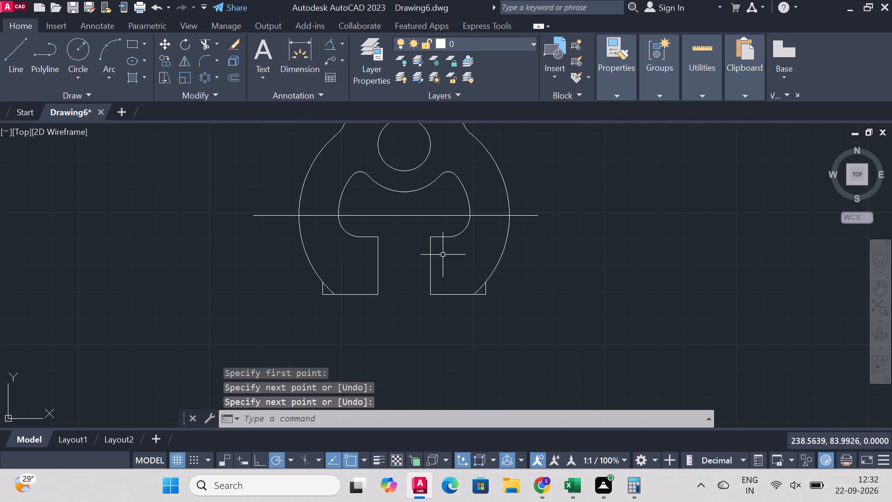
pyautogui.click(203, 53)
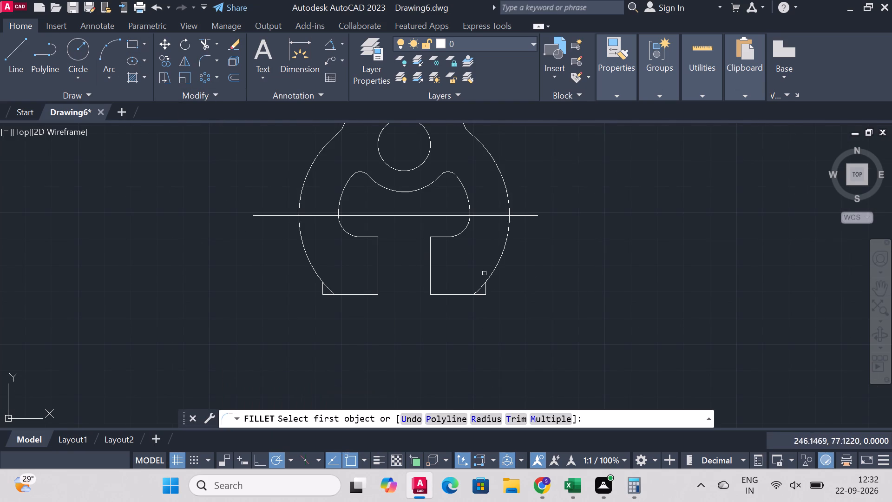
pyautogui.scroll(2, 485, 271)
pyautogui.click(485, 316)
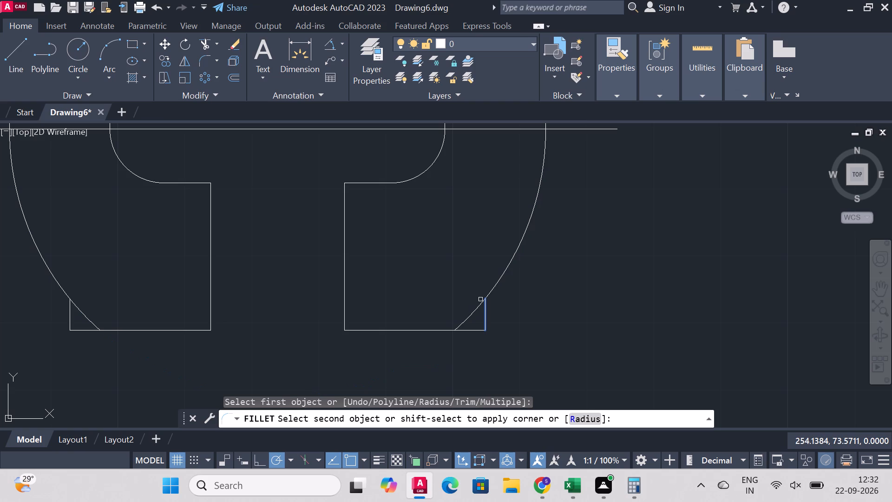
pyautogui.press('r')
pyautogui.press('Return')
pyautogui.press('8')
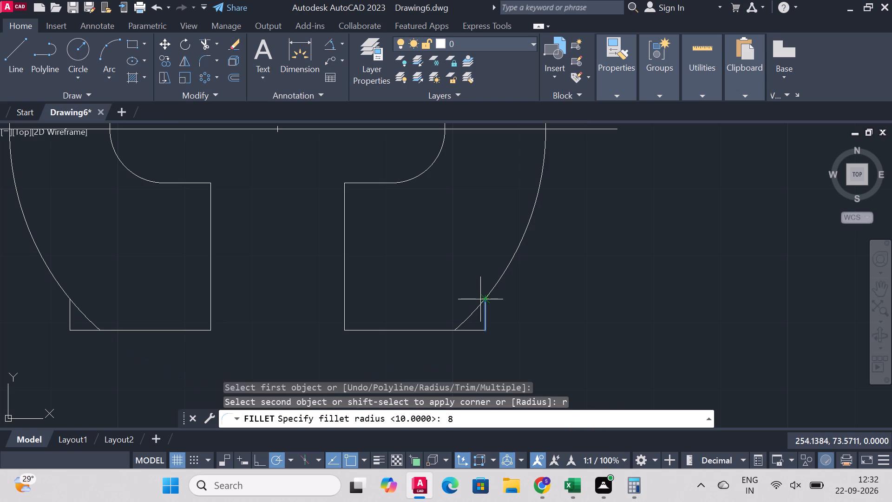
pyautogui.press('Return')
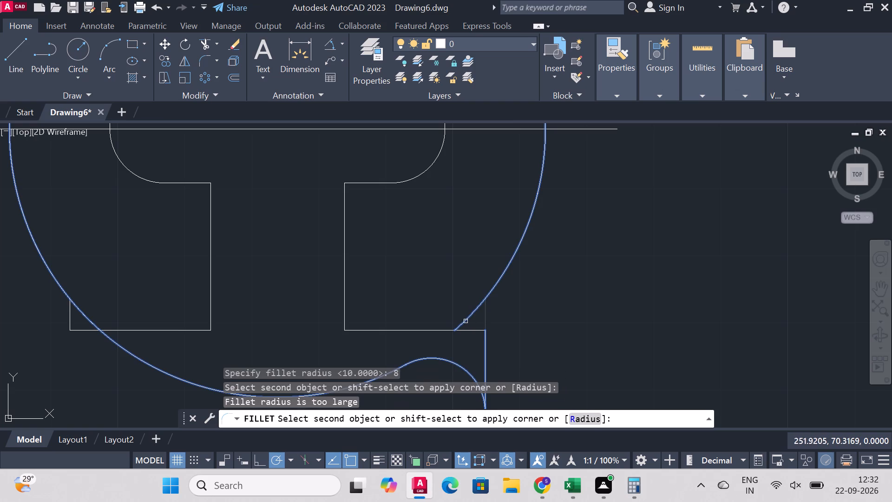
pyautogui.press('Escape')
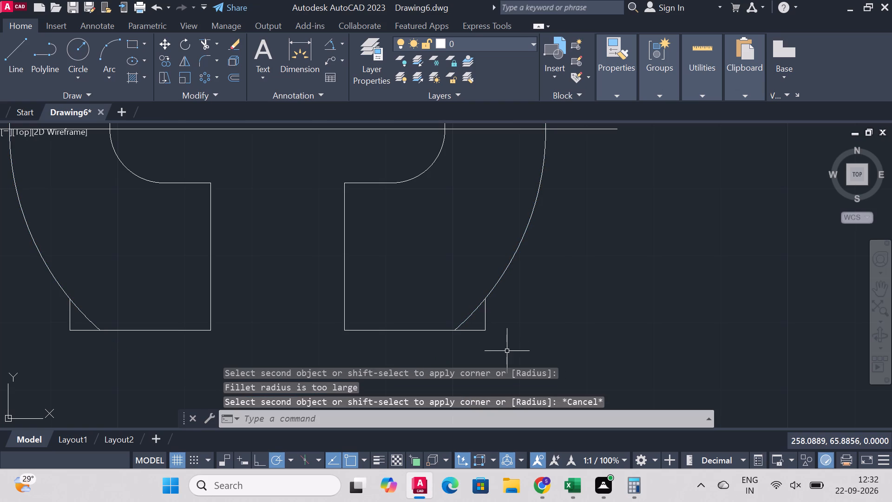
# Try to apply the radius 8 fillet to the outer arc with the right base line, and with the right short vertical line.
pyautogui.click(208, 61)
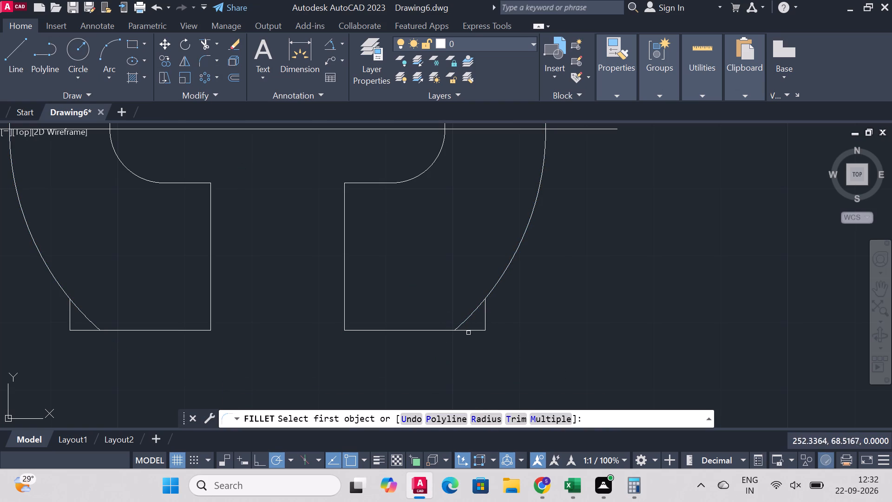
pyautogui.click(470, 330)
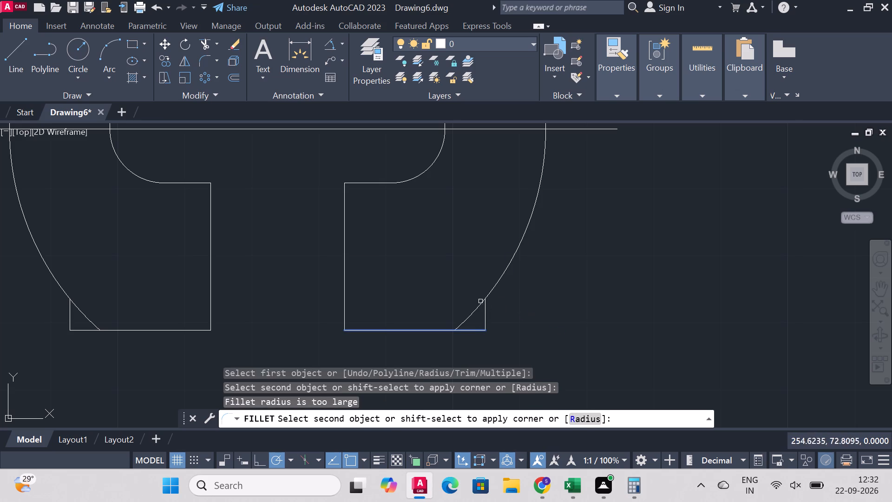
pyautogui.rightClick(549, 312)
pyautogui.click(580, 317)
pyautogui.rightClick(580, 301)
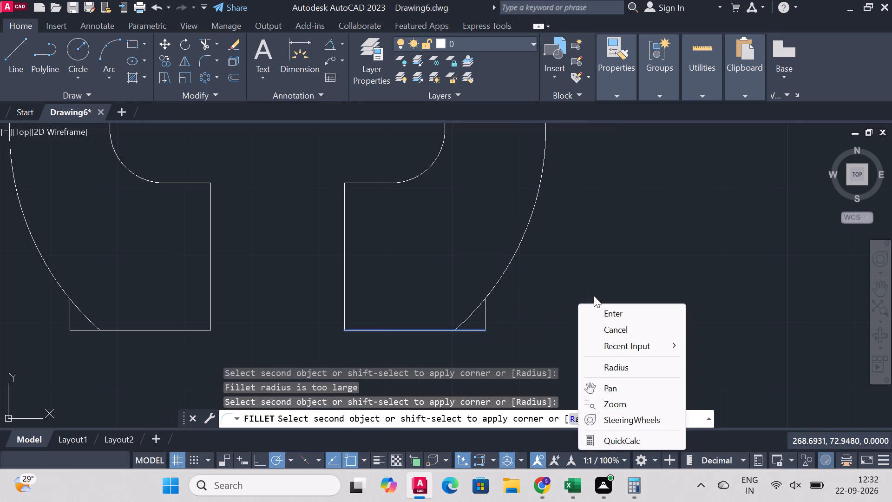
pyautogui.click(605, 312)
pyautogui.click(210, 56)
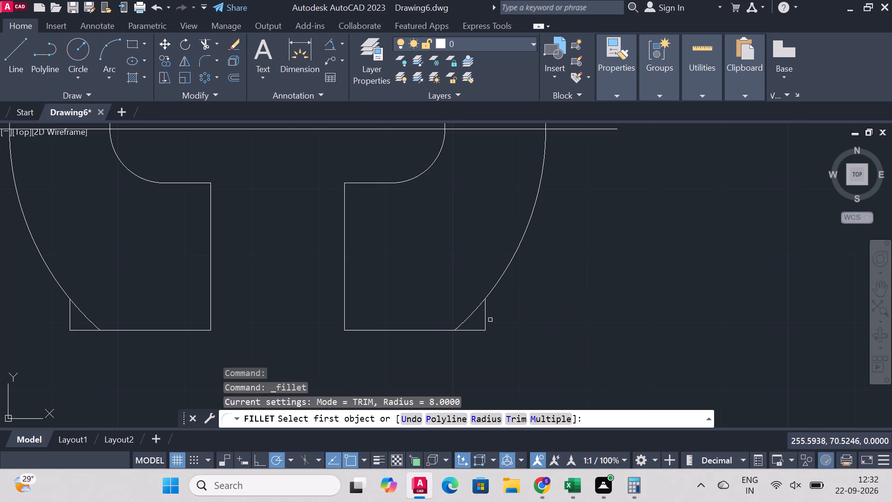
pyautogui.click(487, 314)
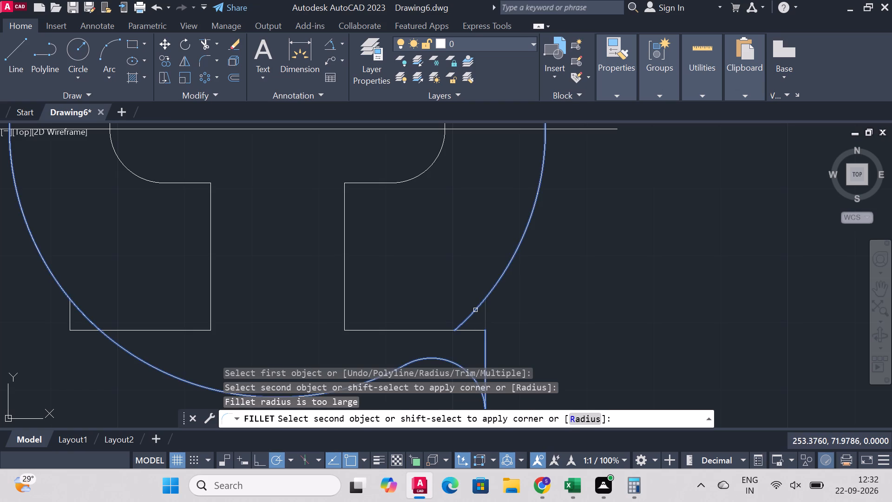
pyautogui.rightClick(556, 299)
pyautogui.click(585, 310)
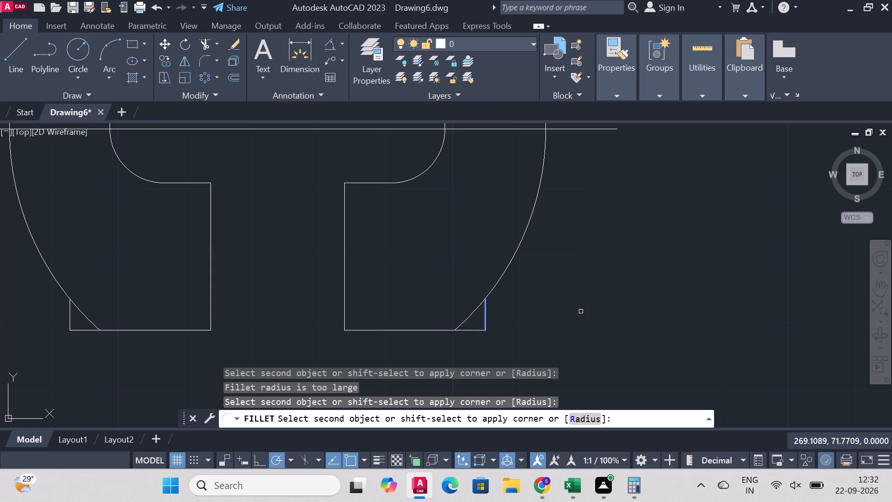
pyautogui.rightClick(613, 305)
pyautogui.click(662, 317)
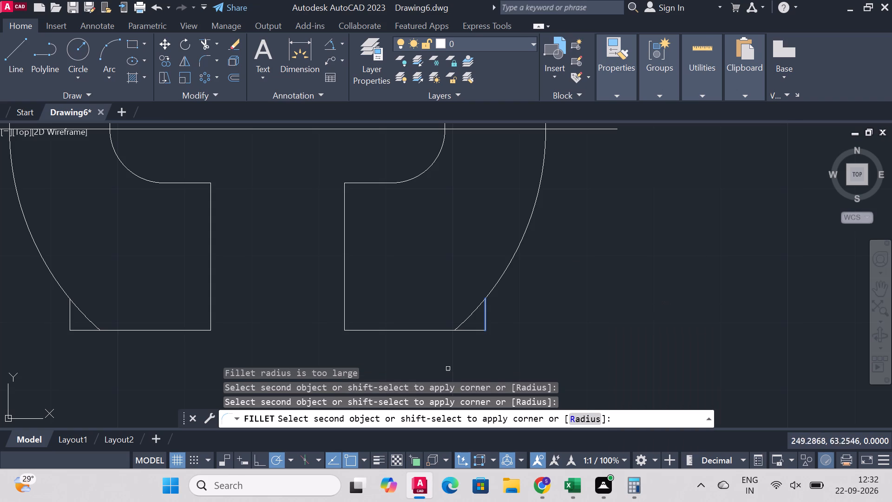
# Trim the outer arc's two lower ends between the short vertical lines and the base line.
pyautogui.click(198, 46)
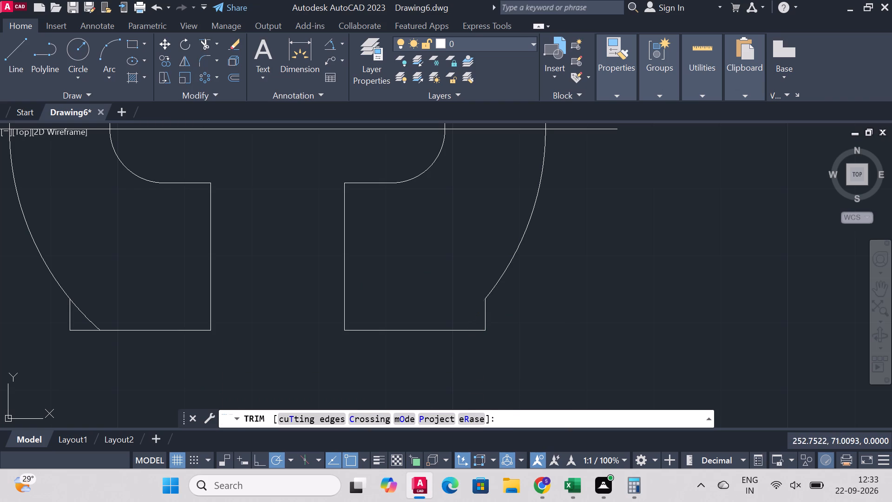
pyautogui.click(471, 317)
pyautogui.scroll(-1, 76, 314)
pyautogui.scroll(2, 2, 330)
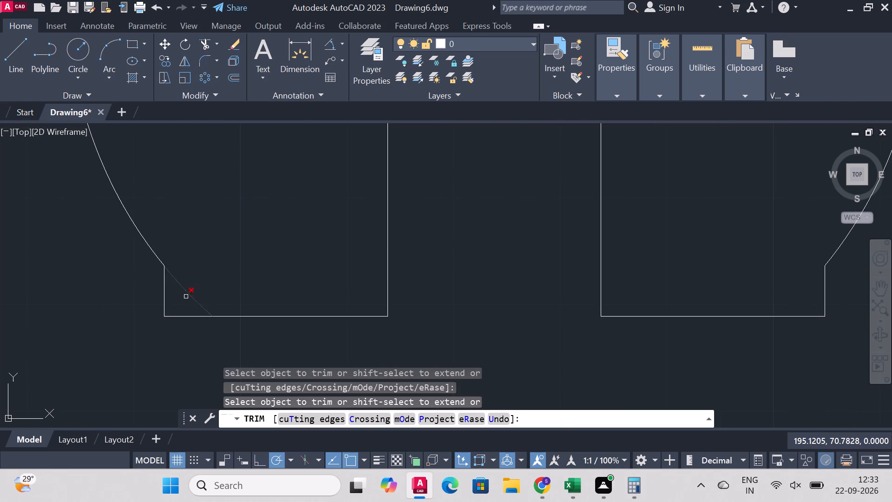
pyautogui.click(189, 295)
pyautogui.scroll(-3, 380, 252)
pyautogui.rightClick(623, 282)
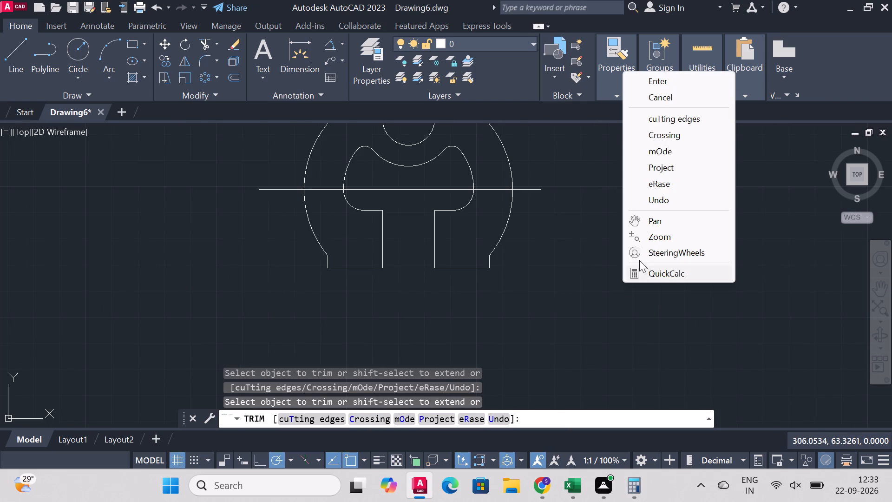
pyautogui.click(665, 80)
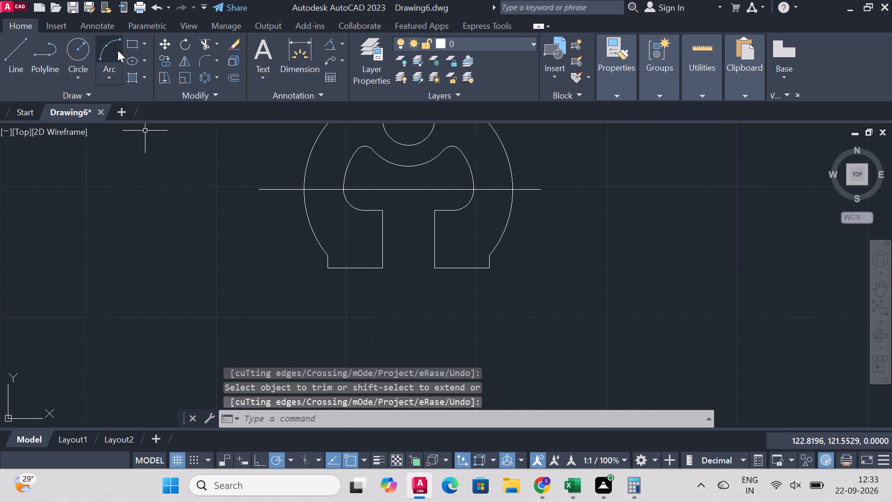
# Fillet the right short vertical line and the outer arc with radius 8.
pyautogui.click(203, 60)
pyautogui.scroll(-2, 570, 291)
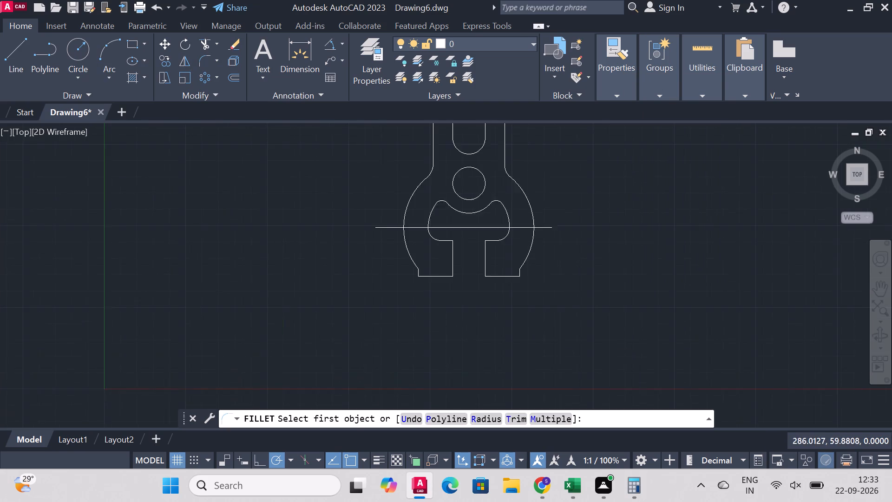
pyautogui.scroll(2, 582, 226)
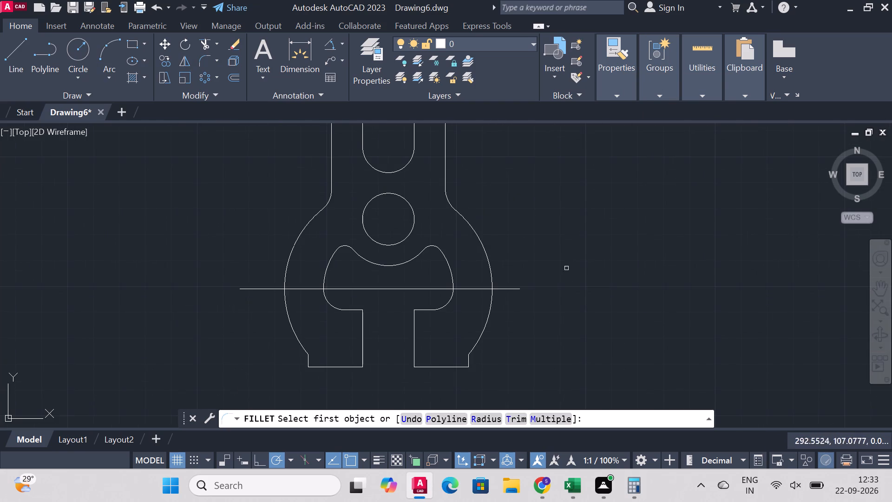
pyautogui.scroll(-2, 547, 329)
pyautogui.scroll(4, 519, 340)
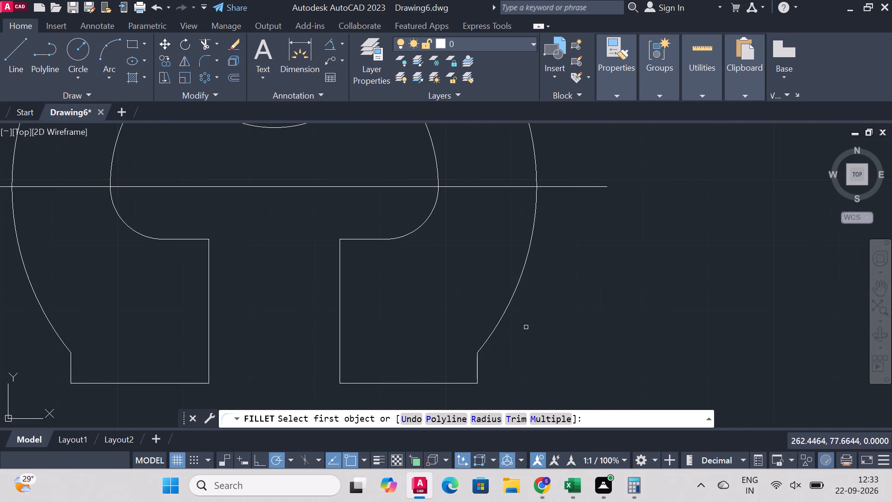
pyautogui.click(479, 363)
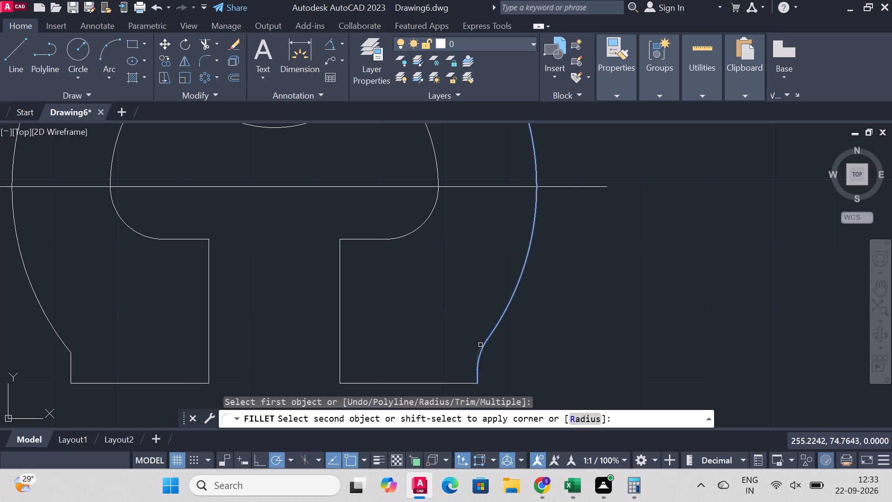
pyautogui.click(484, 342)
# Fillet the left short vertical line and the outer arc with radius 8.
pyautogui.scroll(-2, 551, 322)
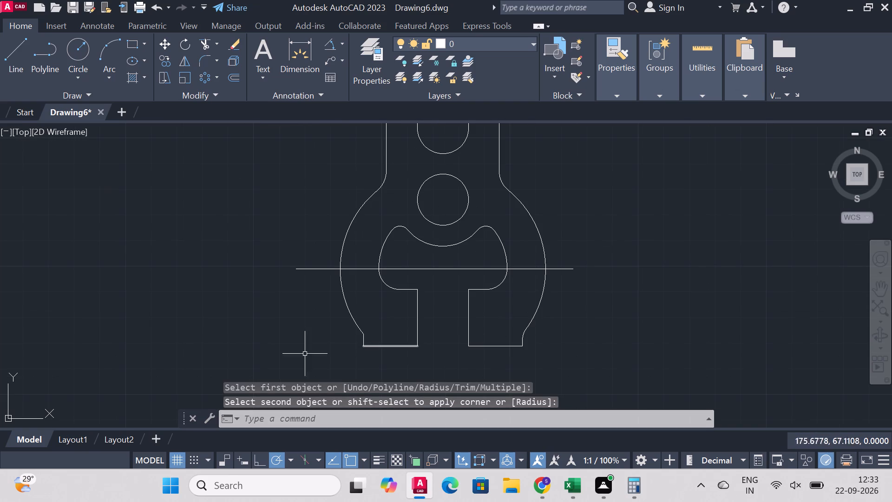
pyautogui.scroll(2, 274, 353)
pyautogui.scroll(2, 521, 310)
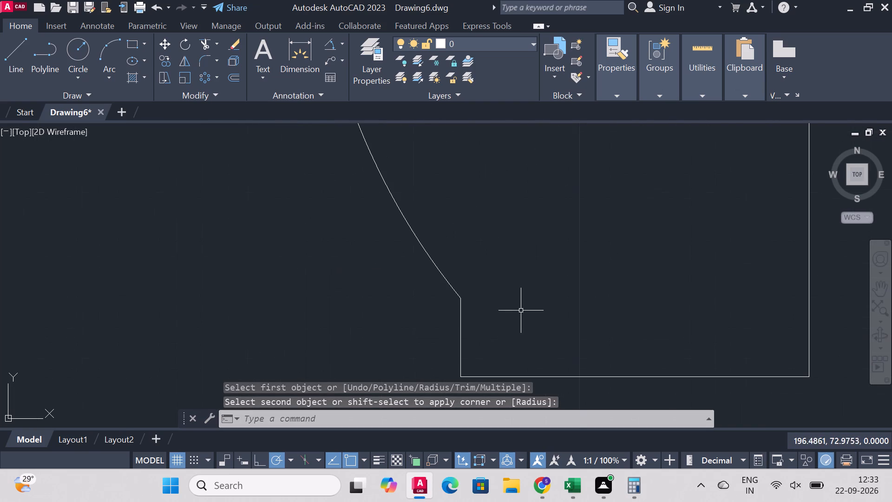
pyautogui.rightClick(520, 312)
pyautogui.click(558, 43)
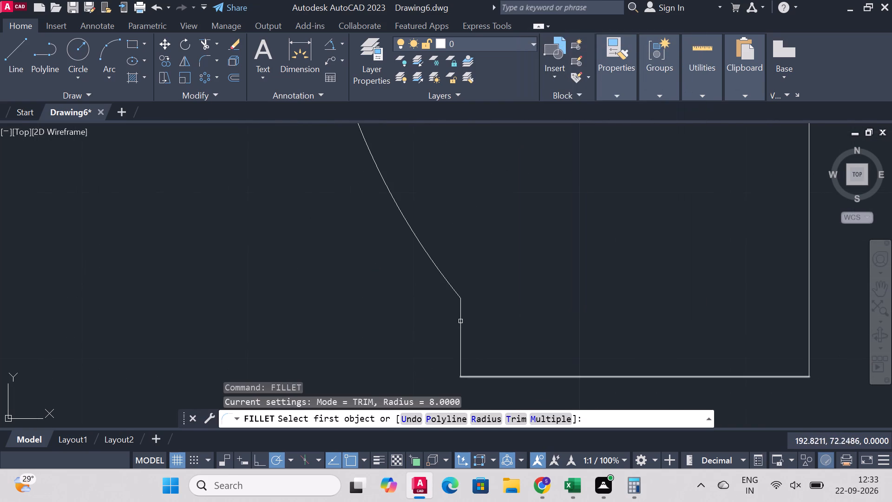
pyautogui.click(460, 316)
pyautogui.click(458, 295)
pyautogui.rightClick(531, 303)
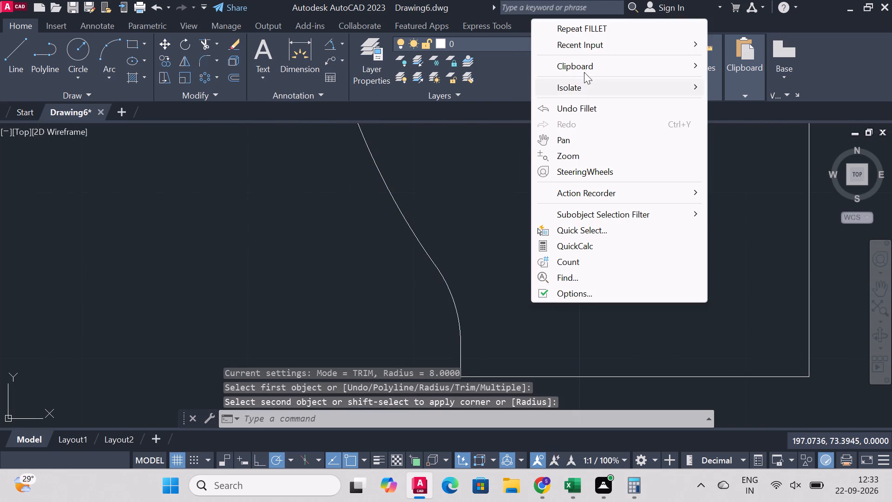
pyautogui.press('Escape')
pyautogui.press('Escape')
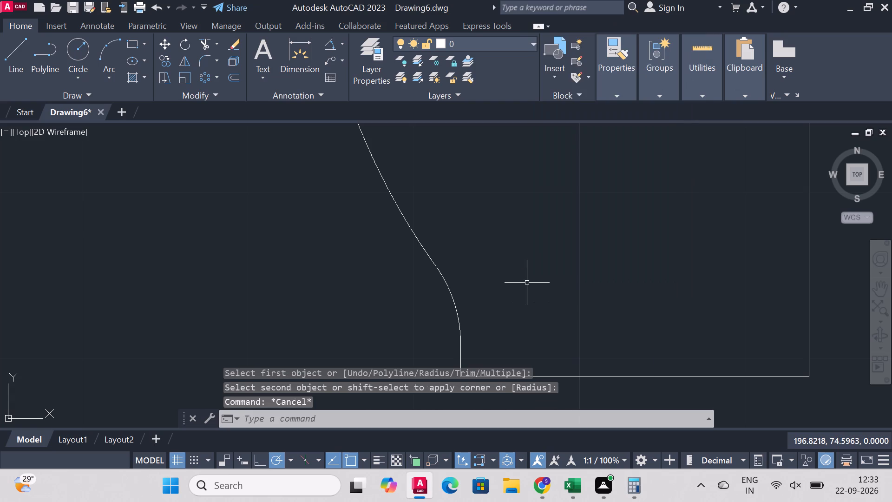
# Examine the whole profile and the filleted lower sides.
pyautogui.scroll(-3, 499, 268)
pyautogui.scroll(-3, 669, 209)
pyautogui.scroll(1, 755, 154)
pyautogui.scroll(-2, 755, 167)
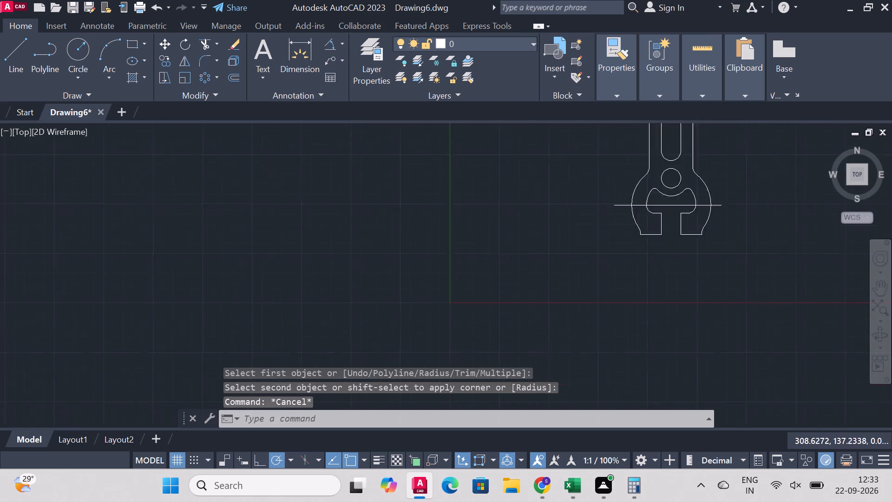
pyautogui.scroll(-1, 755, 169)
pyautogui.scroll(2, 754, 142)
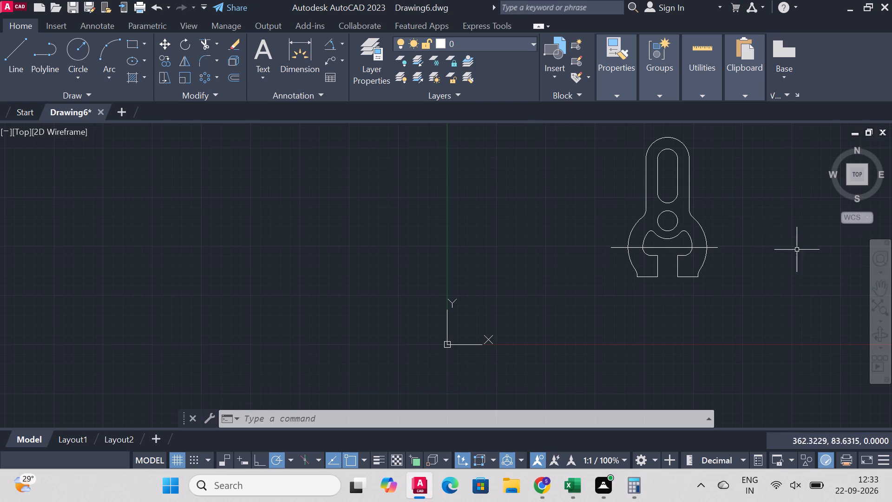
pyautogui.scroll(-1, 744, 207)
pyautogui.scroll(4, 743, 228)
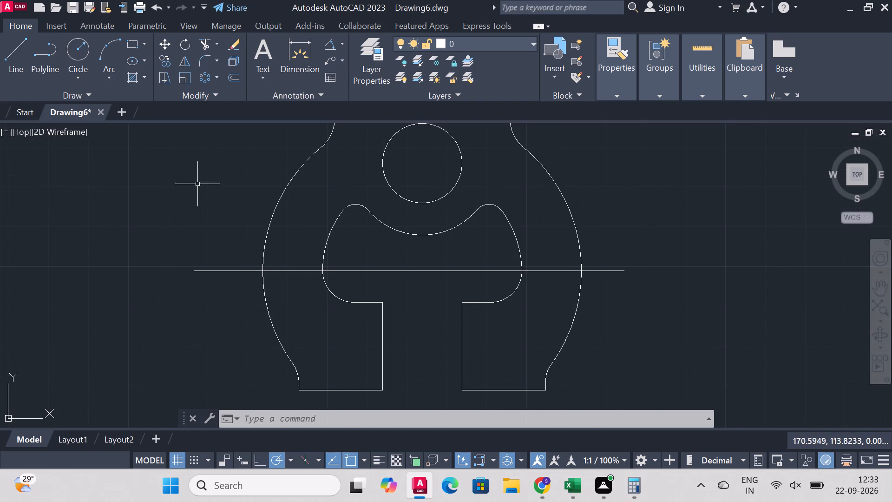
# Dimension the width of the cutout's opening between its two vertical walls, placing the dimension just below the base.
pyautogui.click(295, 42)
pyautogui.scroll(-1, 600, 359)
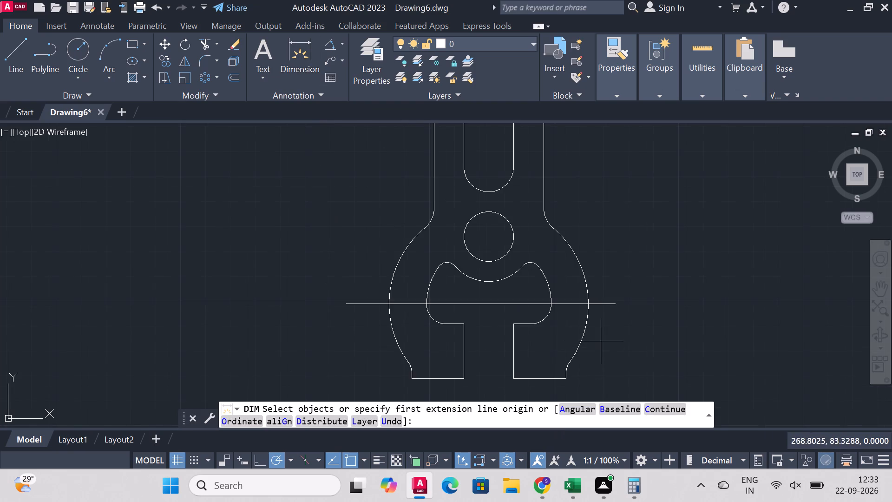
pyautogui.scroll(-2, 551, 381)
pyautogui.scroll(-3, 569, 347)
pyautogui.scroll(3, 570, 373)
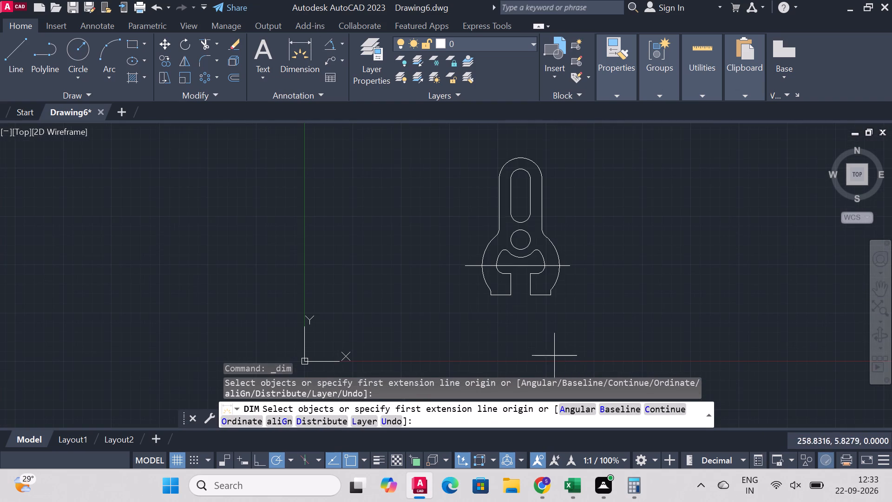
pyautogui.scroll(2, 557, 306)
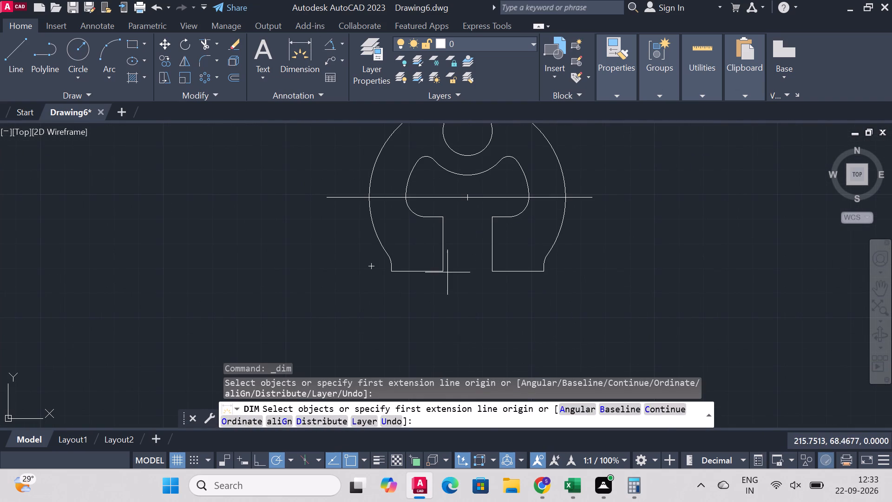
pyautogui.click(445, 271)
pyautogui.click(492, 271)
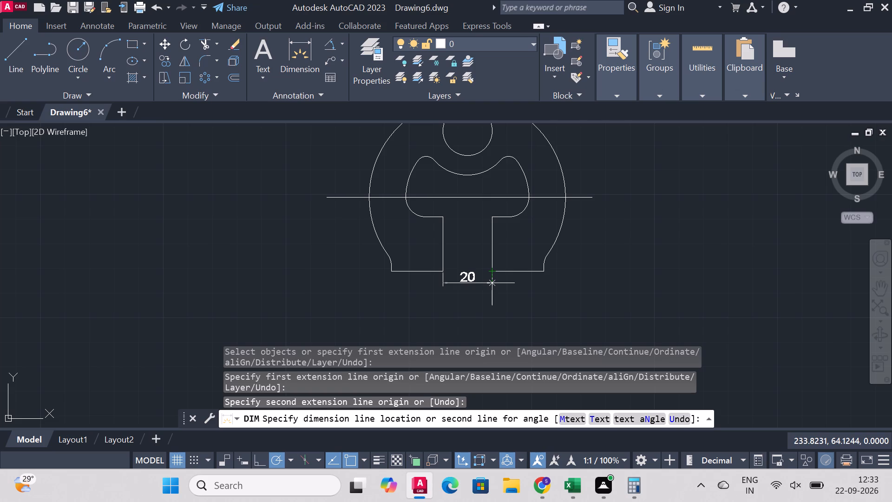
pyautogui.click(492, 285)
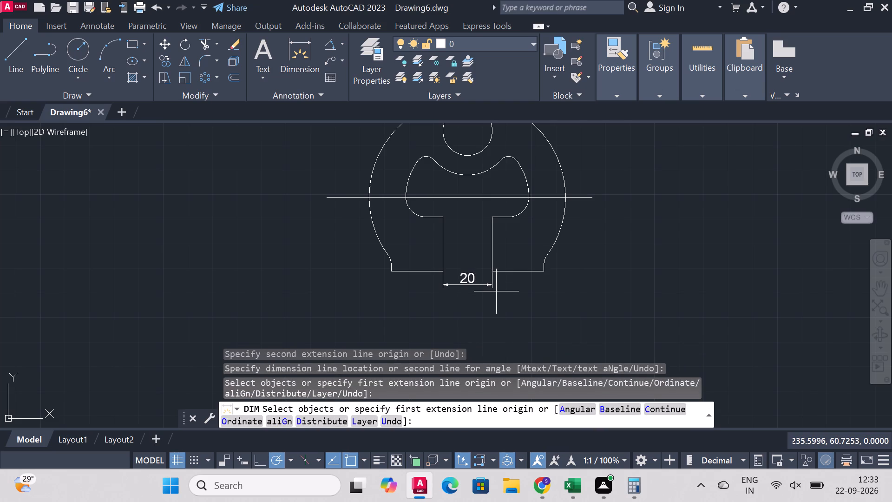
# Dimension the overall base width between its outer lower corners, placing the dimension below the opening's width dimension.
pyautogui.click(392, 271)
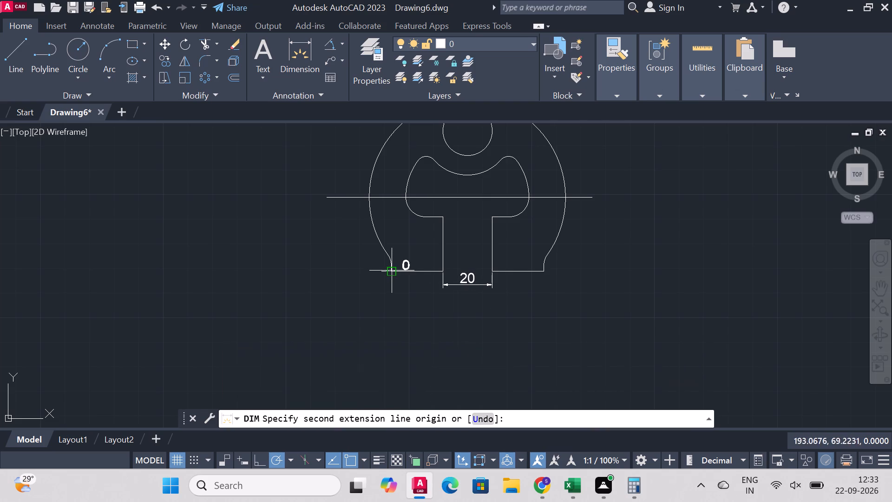
pyautogui.click(544, 273)
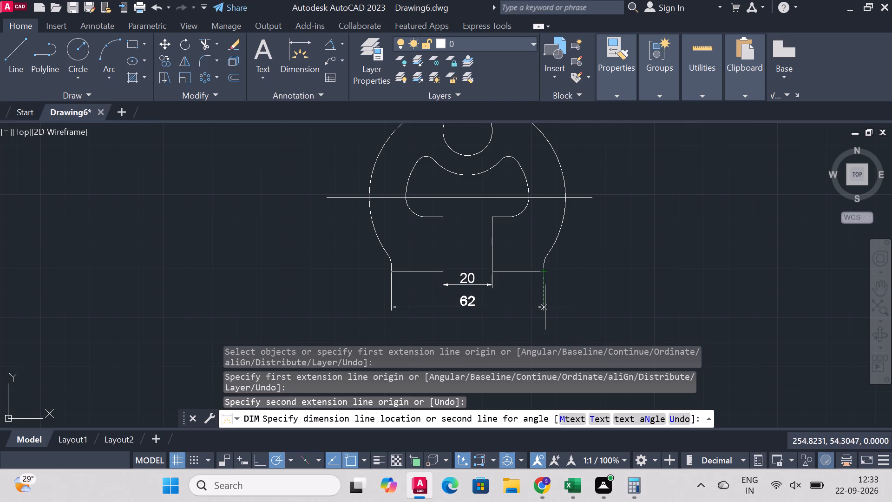
pyautogui.click(545, 309)
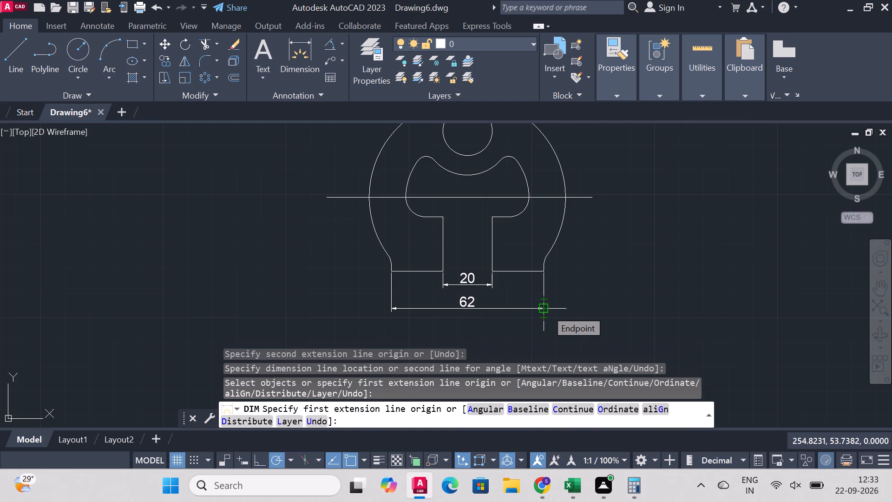
# Dimension the vertical distance from the base's right corner up to the horizontal centreline, placing it outside the profile's right side.
pyautogui.scroll(-1, 615, 252)
pyautogui.scroll(1, 633, 234)
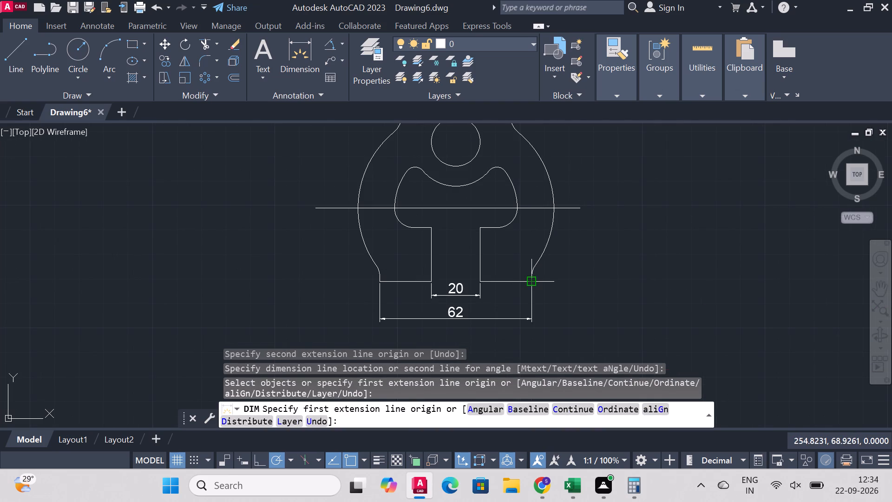
pyautogui.click(530, 284)
pyautogui.click(533, 207)
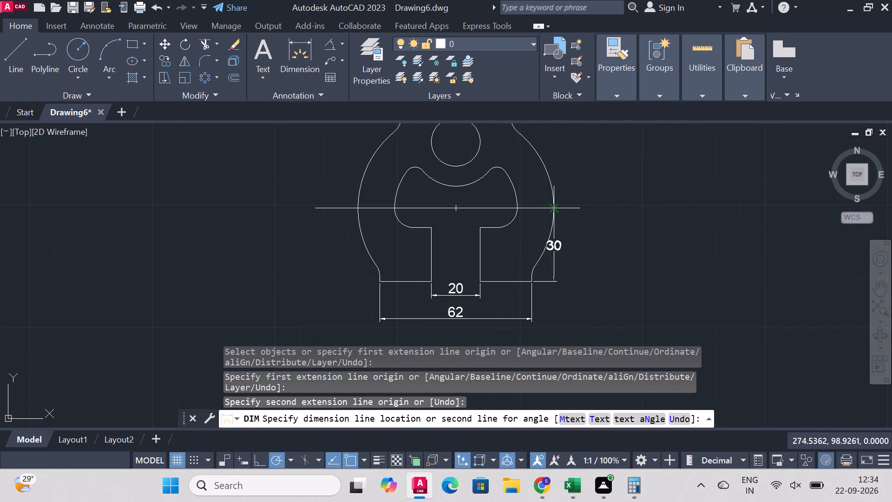
pyautogui.click(632, 210)
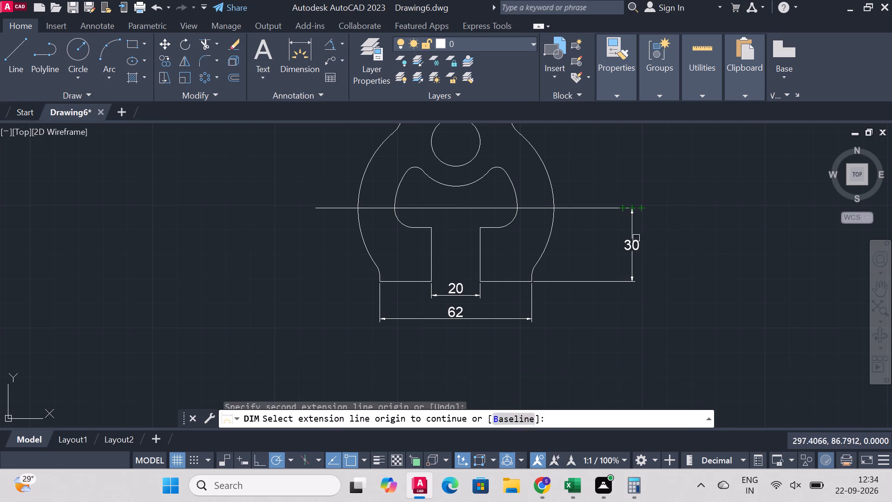
# Dimension the vertical distance from the round hole's centre to the horizontal centreline, aligned above the base-to-centreline dimension.
pyautogui.scroll(-2, 631, 225)
pyautogui.scroll(3, 622, 187)
pyautogui.scroll(-2, 665, 230)
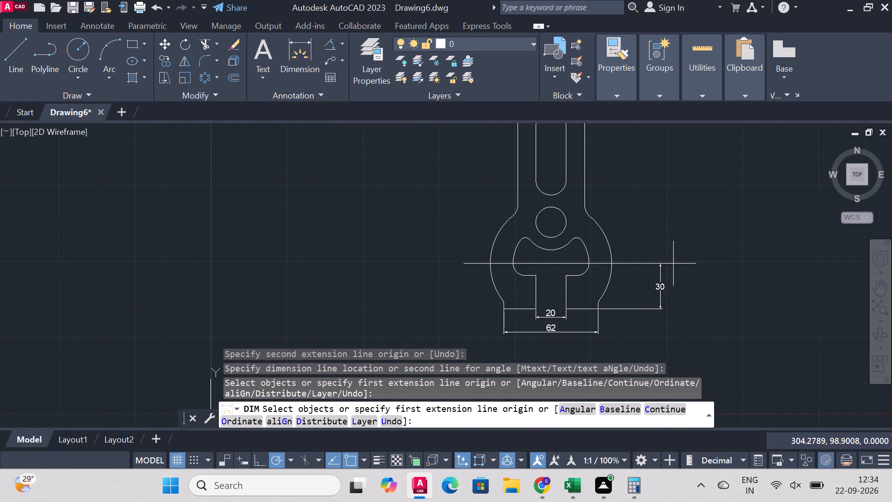
pyautogui.click(554, 224)
pyautogui.click(555, 267)
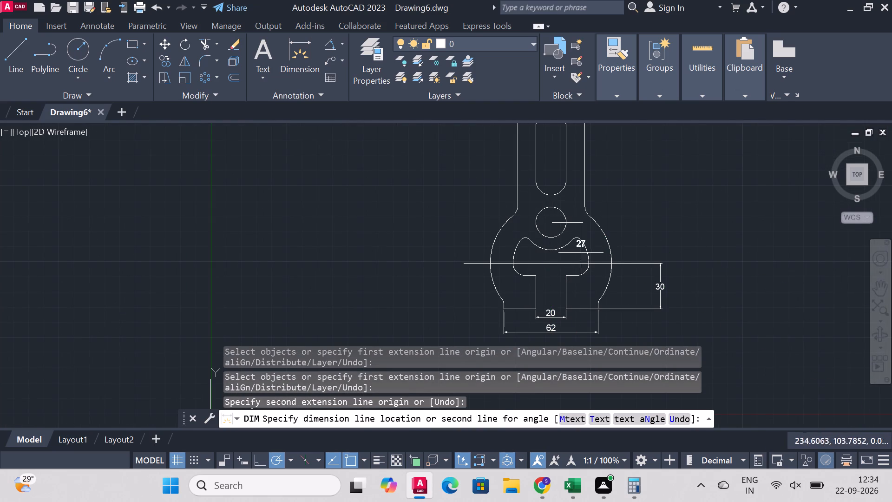
pyautogui.scroll(3, 661, 249)
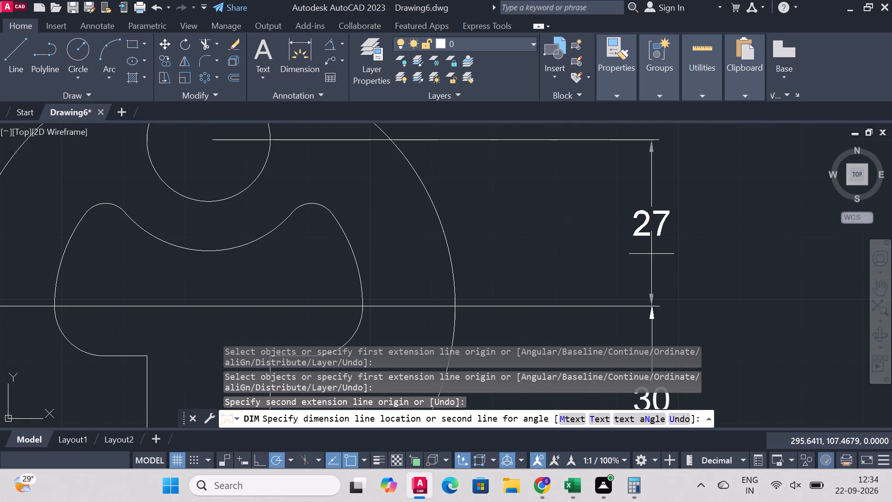
pyautogui.click(651, 254)
# Add a radius dimension to the right shoulder fillet between the straight side and the outer arc, with its text outside the profile.
pyautogui.scroll(-2, 728, 250)
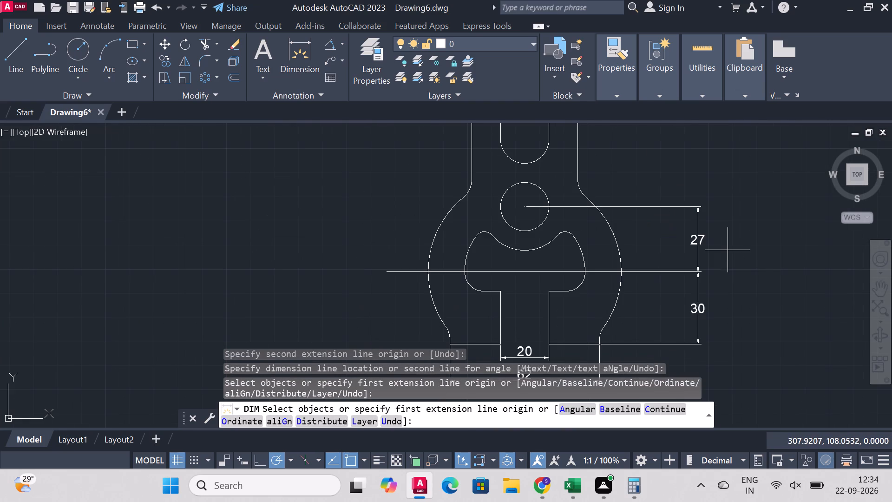
pyautogui.scroll(-3, 581, 233)
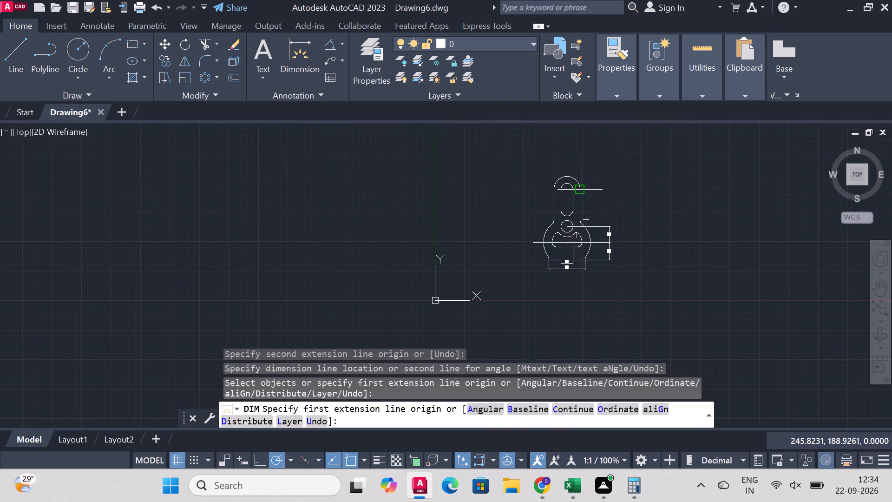
pyautogui.scroll(3, 578, 177)
pyautogui.scroll(-3, 591, 230)
pyautogui.scroll(3, 607, 263)
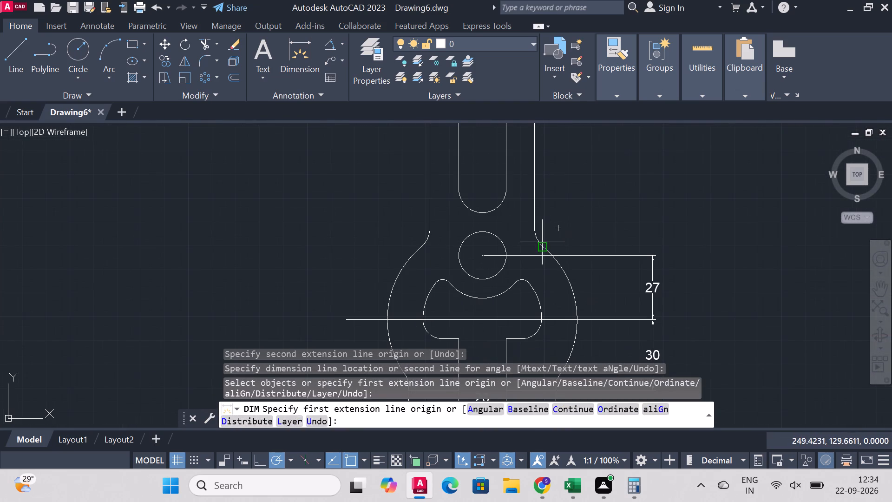
pyautogui.scroll(2, 545, 230)
pyautogui.click(522, 257)
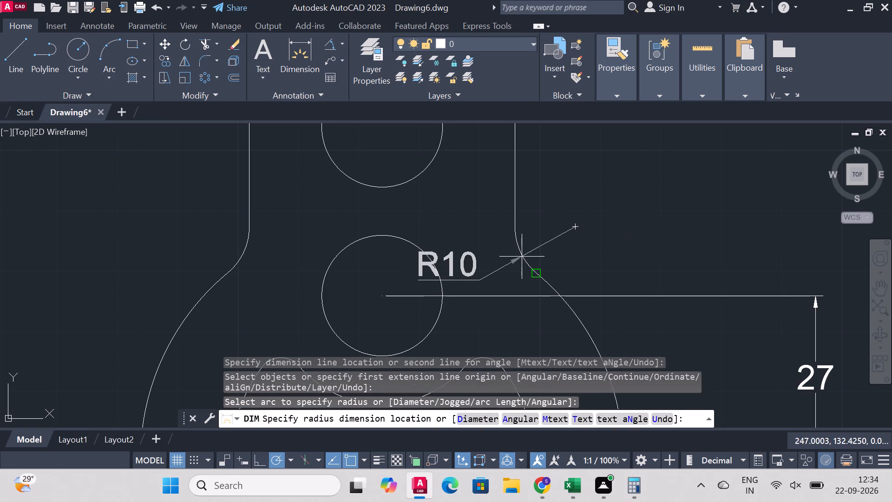
pyautogui.click(529, 250)
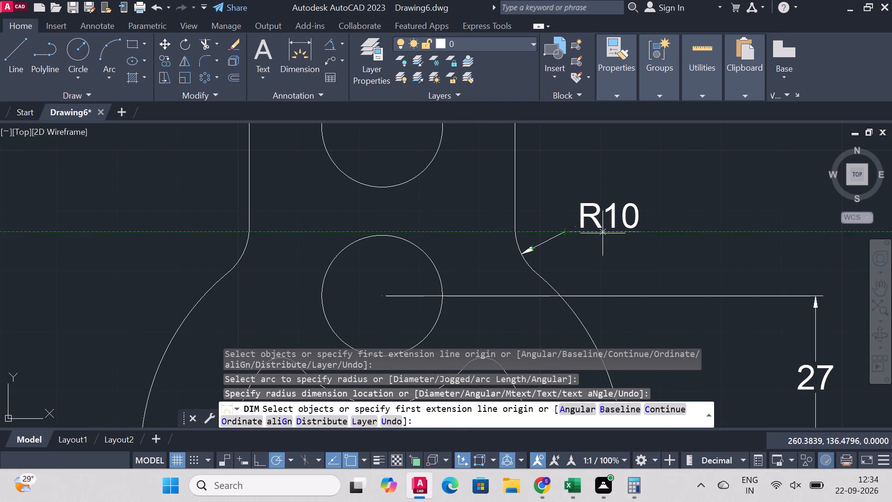
# Add a radius dimension to the small rounded upper-left tip of the cutout, with its text outside the profile.
pyautogui.scroll(-2, 383, 273)
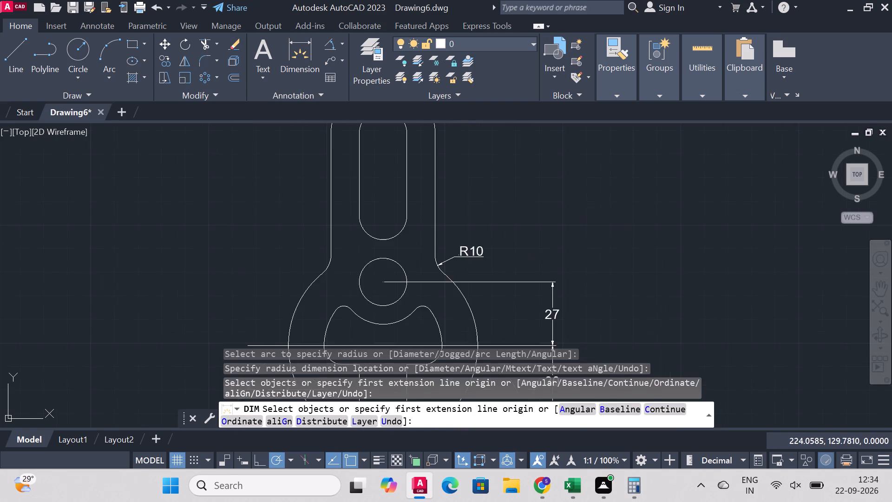
pyautogui.scroll(1, 301, 259)
pyautogui.scroll(-3, 394, 264)
pyautogui.scroll(2, 394, 277)
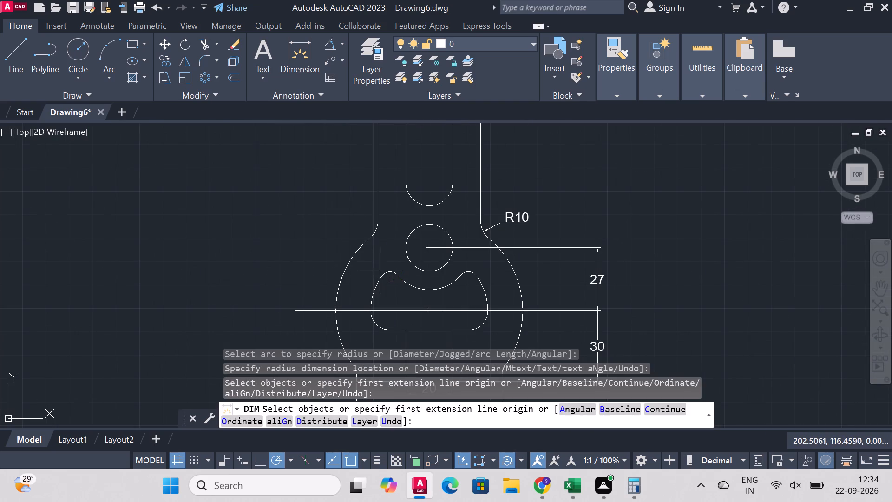
pyautogui.scroll(2, 383, 265)
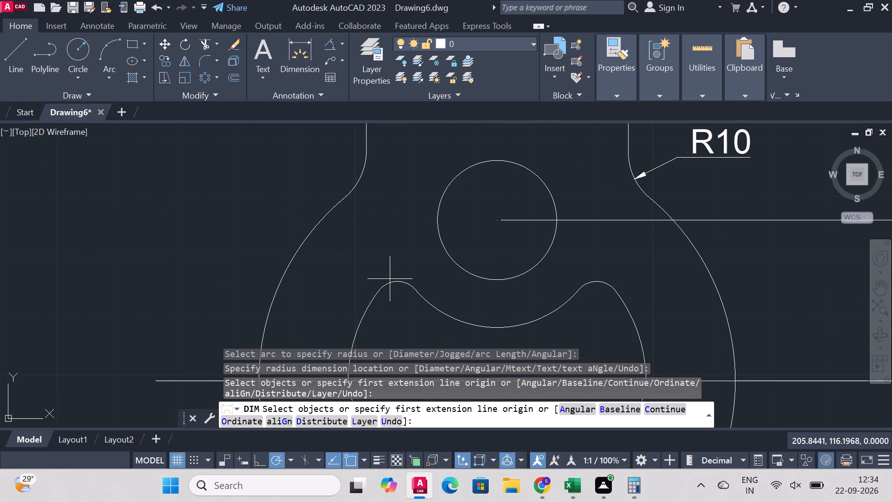
pyautogui.click(390, 281)
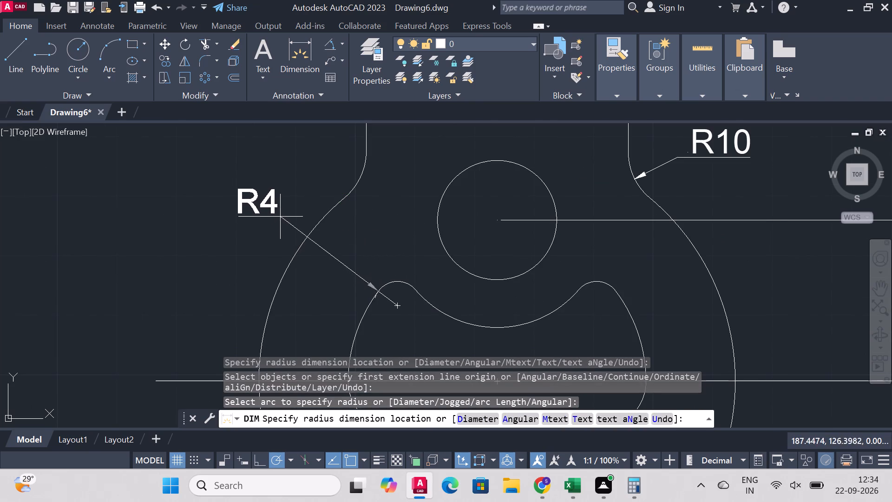
pyautogui.click(277, 194)
# Add a radius dimension to the concave arc along the cutout's top, placing it between the arc and the hole.
pyautogui.scroll(-2, 487, 200)
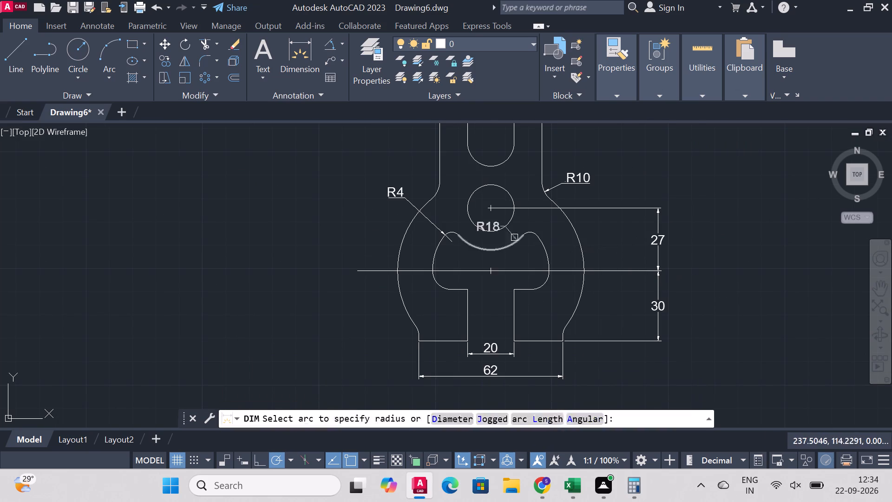
pyautogui.scroll(2, 556, 213)
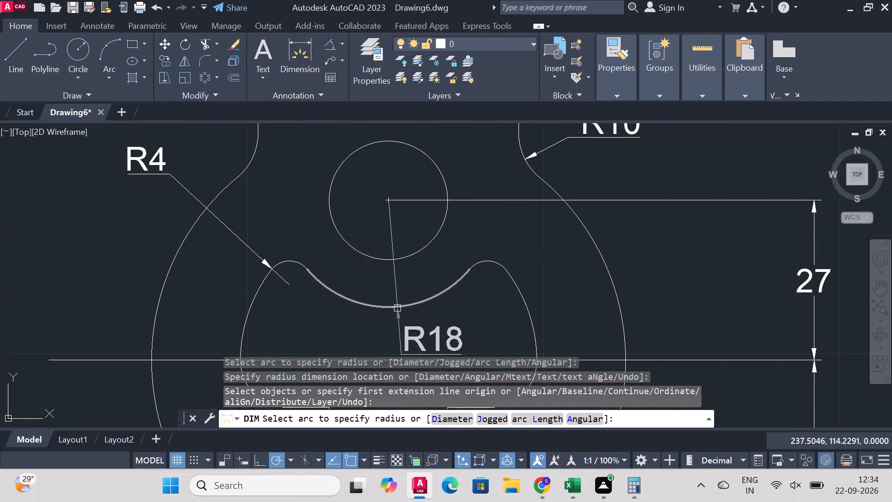
pyautogui.click(395, 305)
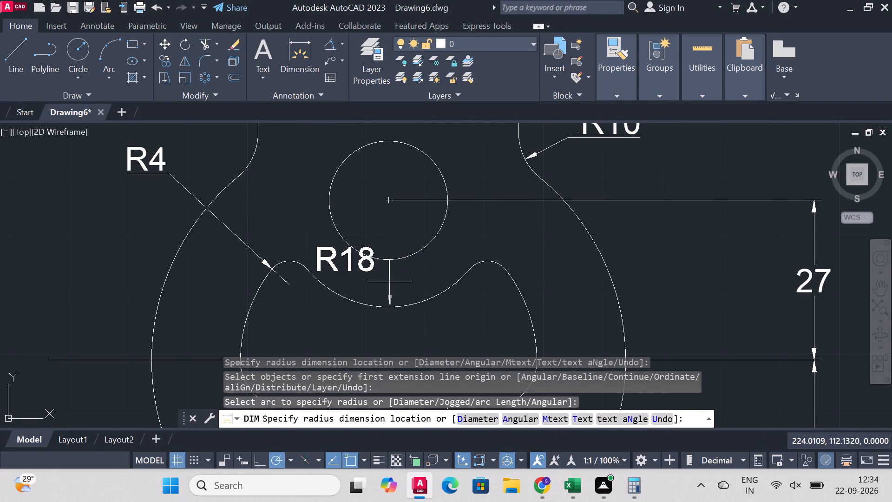
pyautogui.click(389, 282)
# Dimension the height of the cutout opening's left vertical wall, placing the dimension inside the opening.
pyautogui.scroll(-2, 612, 303)
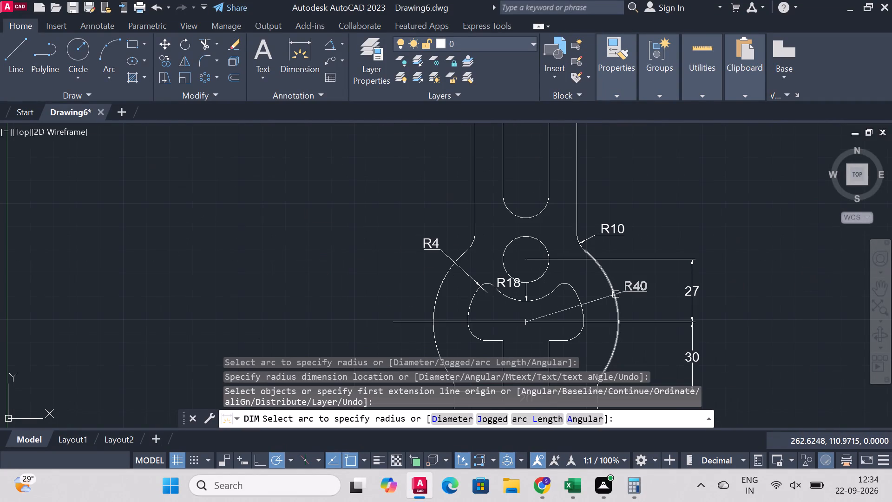
pyautogui.scroll(-1, 620, 291)
pyautogui.scroll(-2, 632, 336)
pyautogui.scroll(4, 632, 341)
pyautogui.scroll(1, 597, 314)
pyautogui.scroll(-2, 599, 300)
pyautogui.scroll(4, 598, 310)
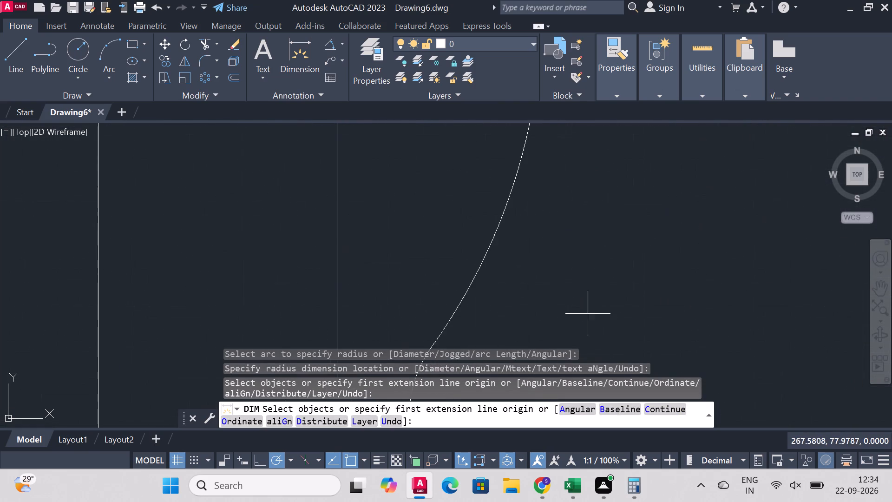
pyautogui.scroll(-4, 547, 244)
pyautogui.scroll(2, 550, 264)
pyautogui.scroll(-2, 521, 236)
pyautogui.scroll(2, 503, 208)
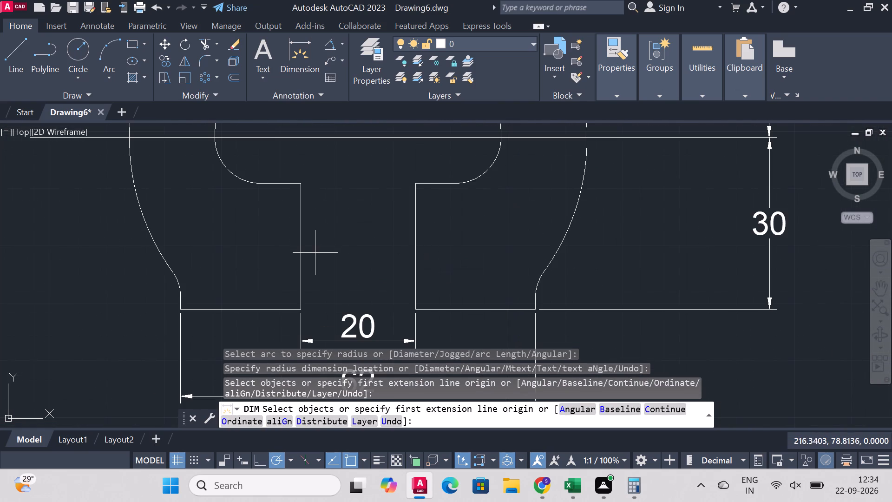
pyautogui.click(301, 248)
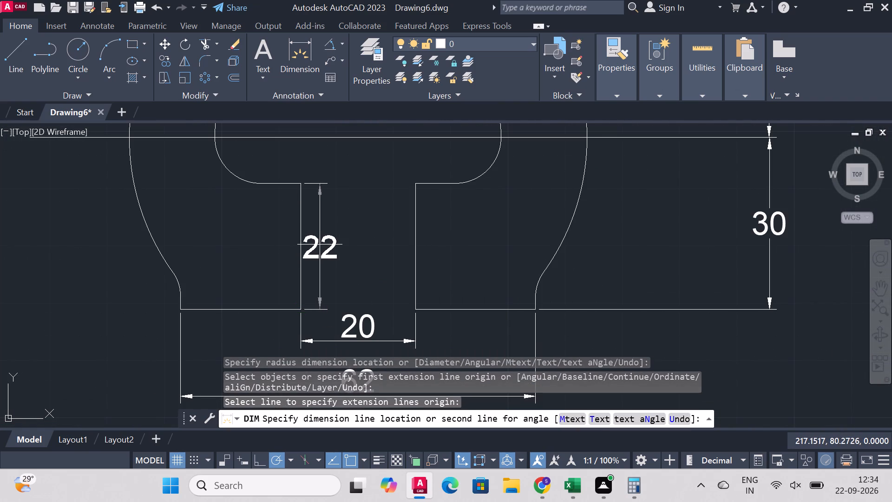
pyautogui.click(324, 245)
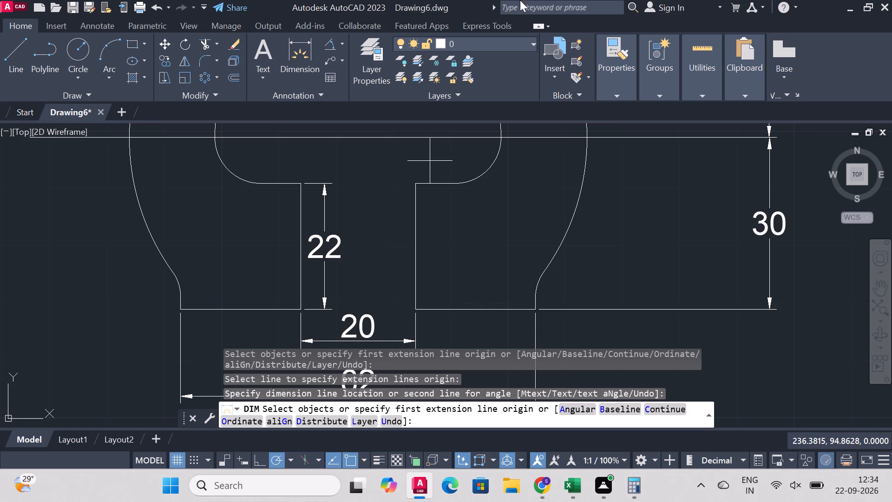
# Add a radius dimension to the cutout's right side arc, placing its text outside the profile.
pyautogui.scroll(-3, 460, 237)
pyautogui.scroll(3, 493, 191)
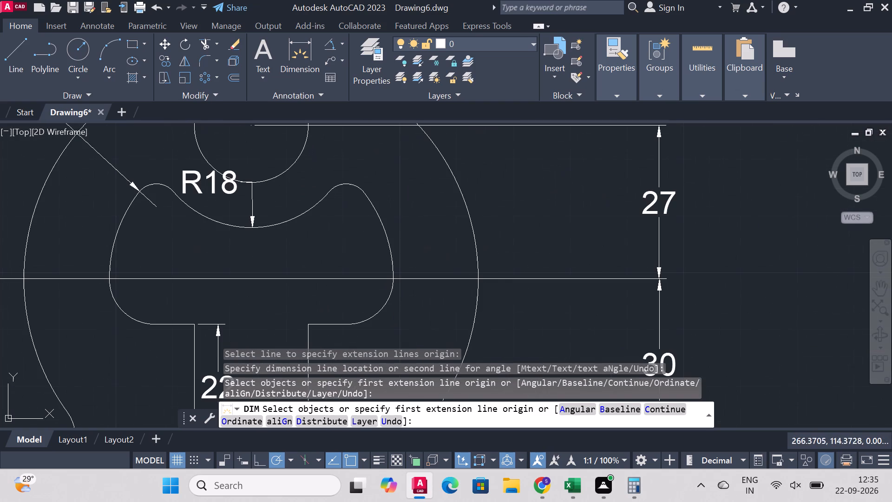
pyautogui.click(387, 231)
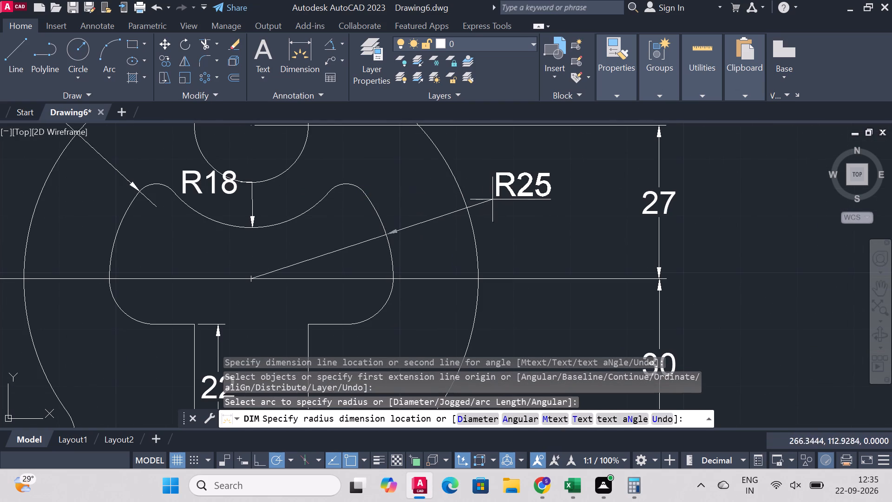
pyautogui.click(507, 197)
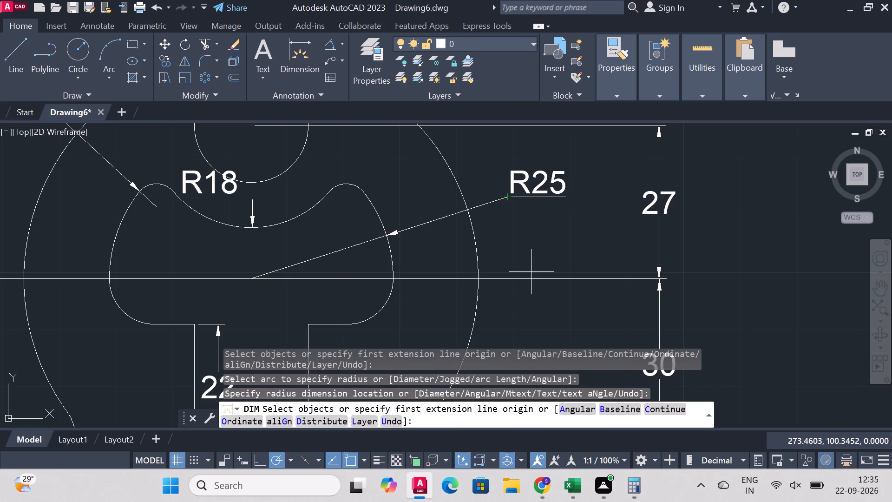
# Add a radius dimension to the cutout's lower-right corner fillet, placing its text outside the outer arc.
pyautogui.click(380, 314)
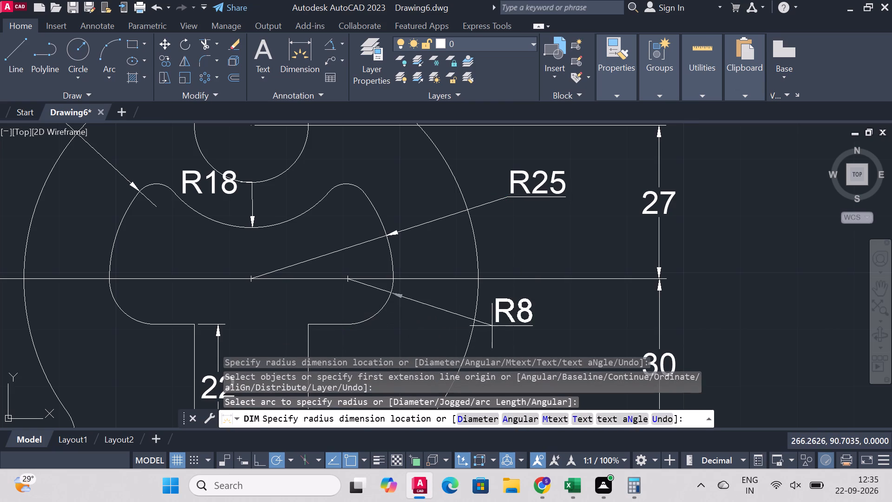
pyautogui.click(518, 340)
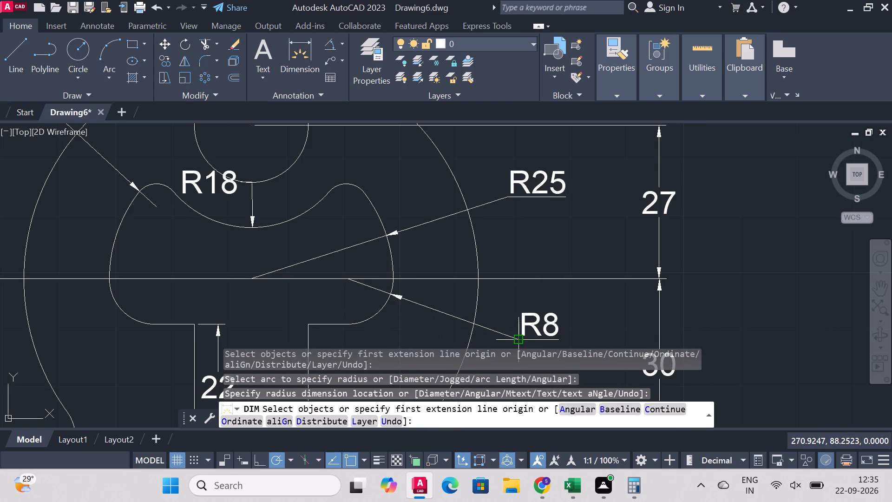
# Add a radius dimension to the outer profile's lower-left fillet just above the base, placing its text inside the profile.
pyautogui.scroll(-4, 522, 280)
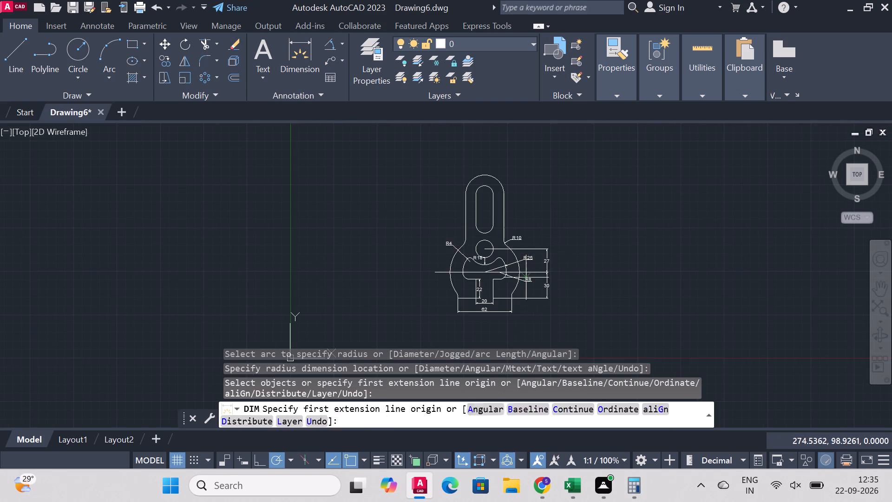
pyautogui.scroll(2, 516, 320)
pyautogui.scroll(2, 0, 264)
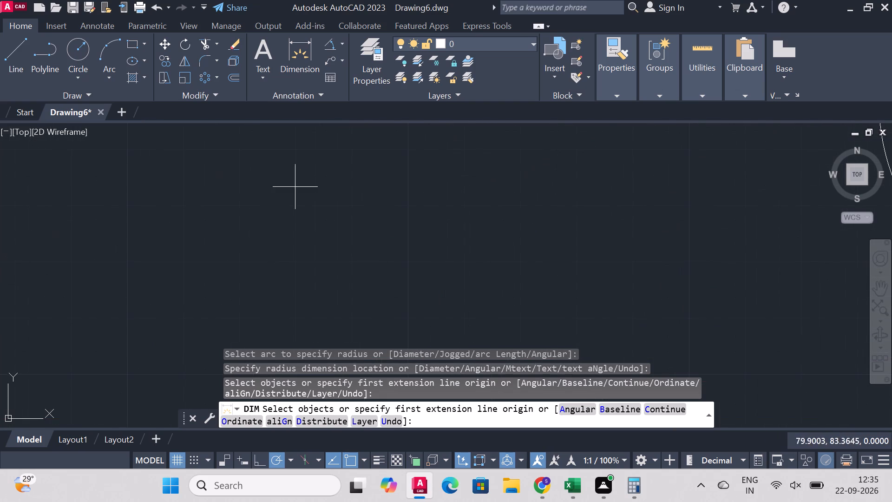
pyautogui.scroll(-4, 337, 192)
pyautogui.scroll(3, 448, 198)
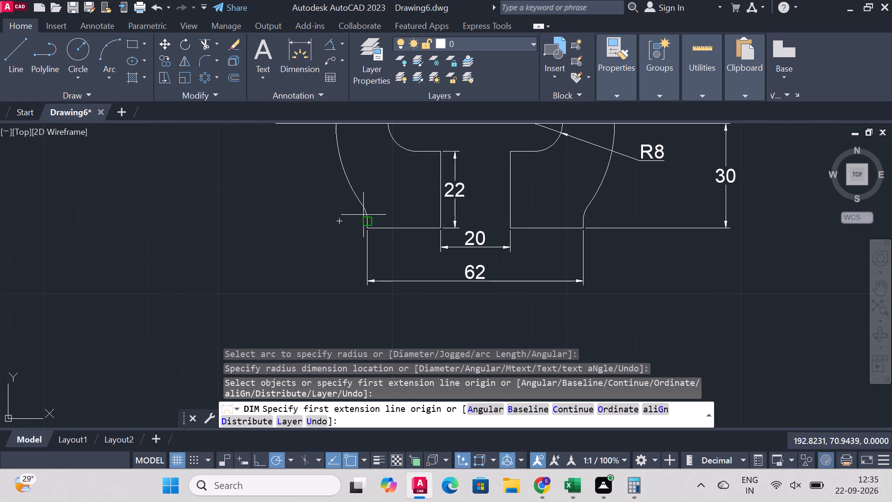
pyautogui.scroll(3, 365, 209)
pyautogui.click(358, 214)
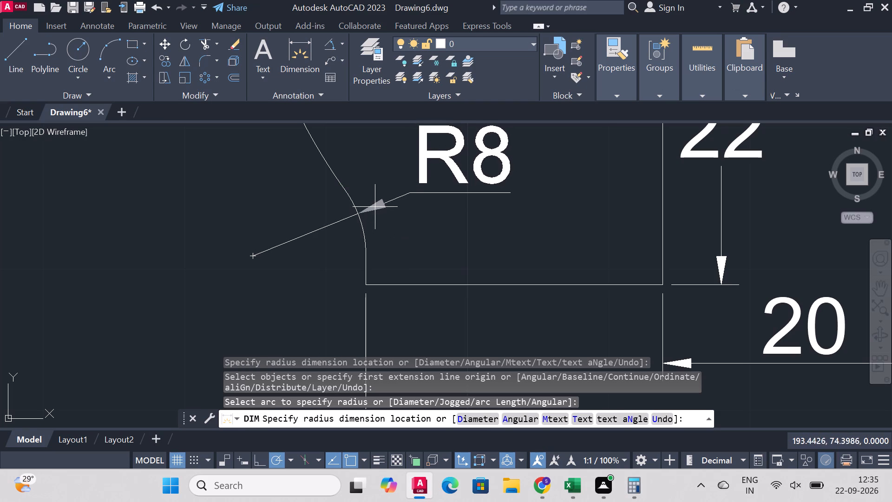
pyautogui.click(375, 207)
# Dimension the slot's centre-to-centre length from the upper arc centre to a point 35 units below, placing it right of the profile.
pyautogui.scroll(-4, 485, 234)
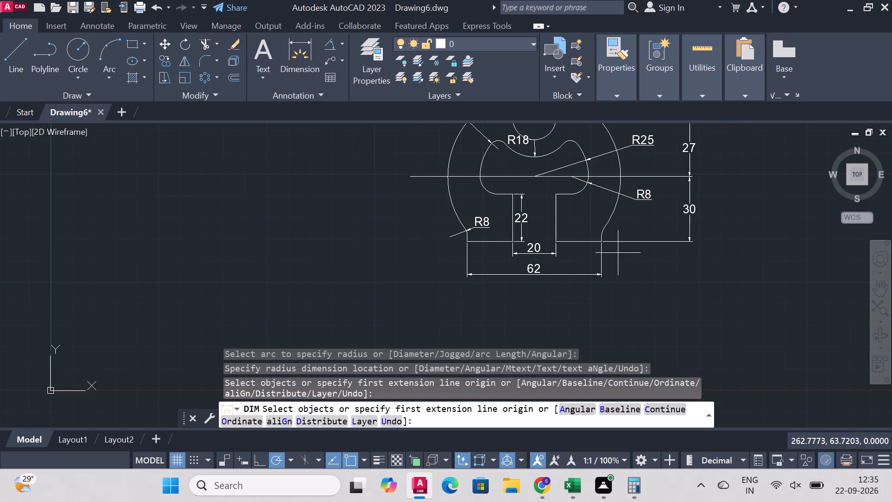
pyautogui.scroll(-1, 577, 273)
pyautogui.scroll(-1, 590, 225)
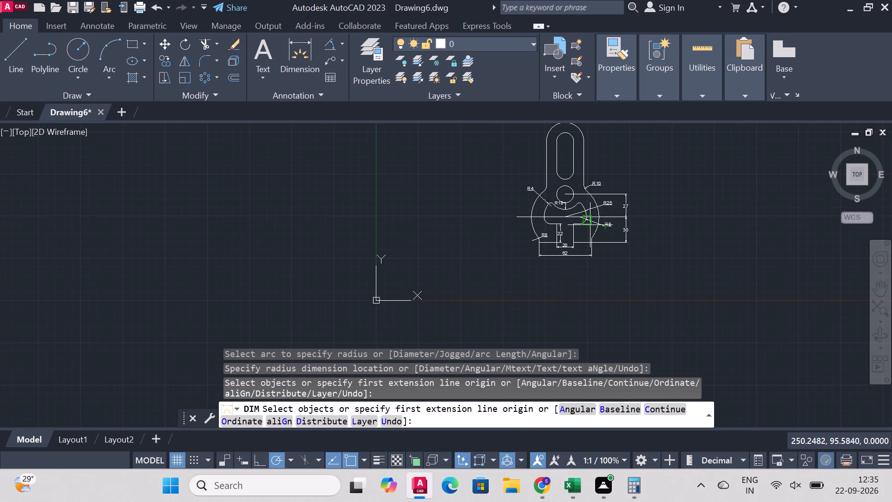
pyautogui.scroll(3, 619, 169)
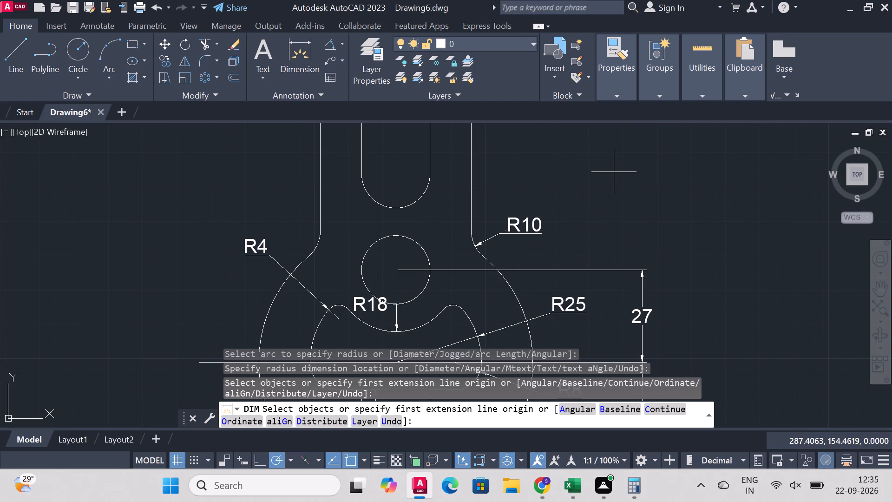
pyautogui.scroll(-4, 600, 269)
pyautogui.scroll(4, 587, 189)
pyautogui.scroll(-3, 669, 294)
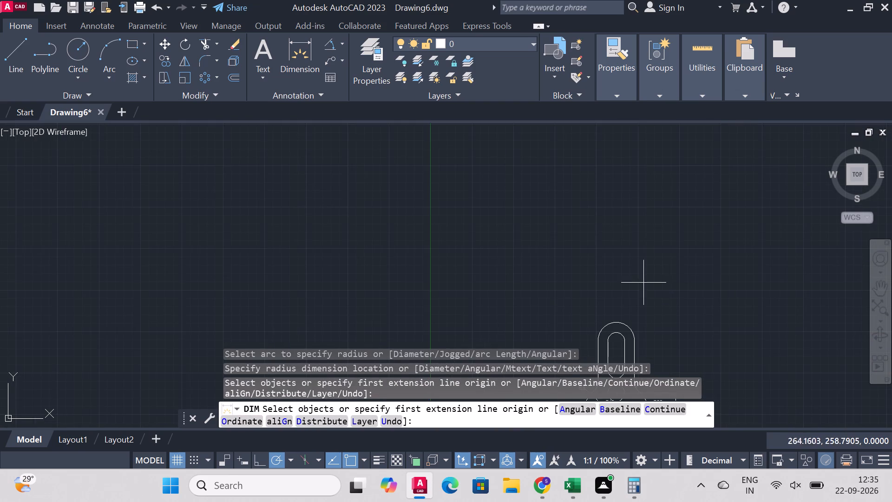
pyautogui.scroll(1, 605, 247)
pyautogui.scroll(-4, 645, 235)
pyautogui.scroll(4, 683, 271)
pyautogui.scroll(1, 467, 235)
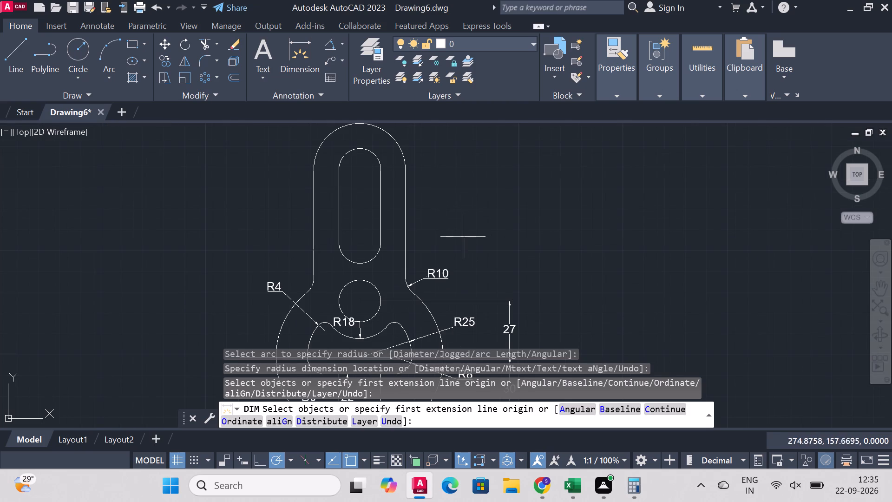
pyautogui.click(361, 168)
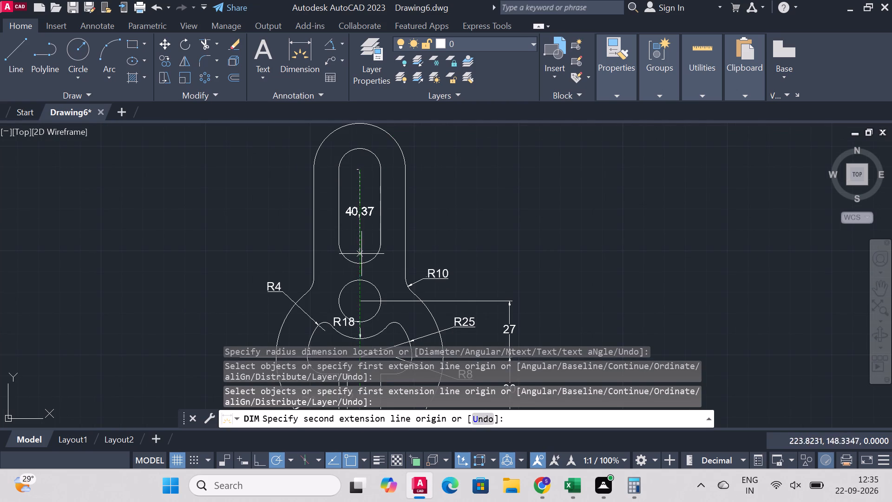
pyautogui.scroll(3, 361, 251)
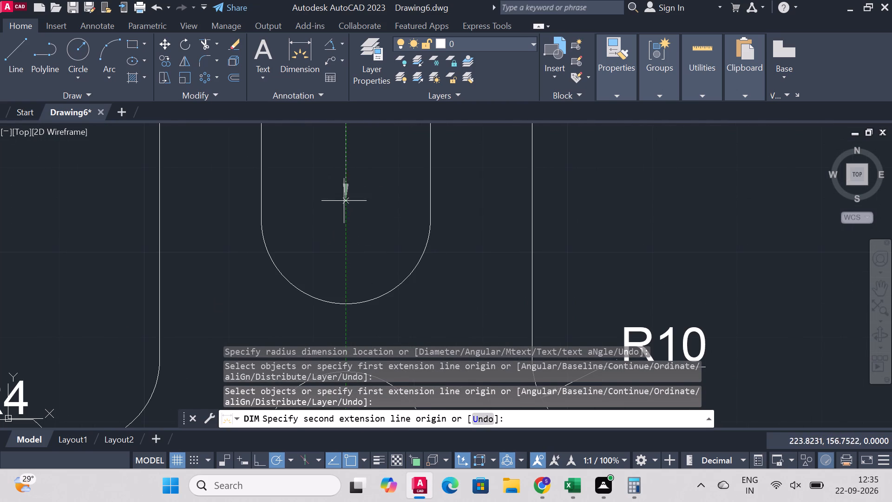
pyautogui.scroll(-3, 344, 212)
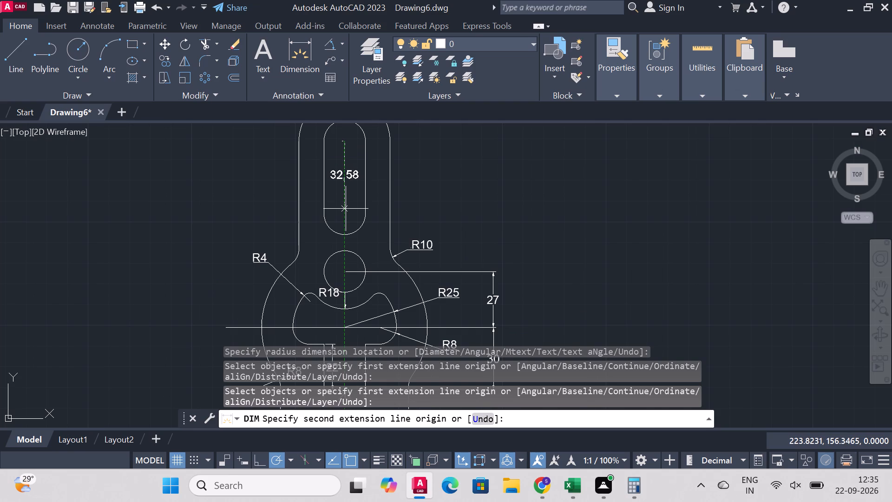
pyautogui.write('35')
pyautogui.press('Return')
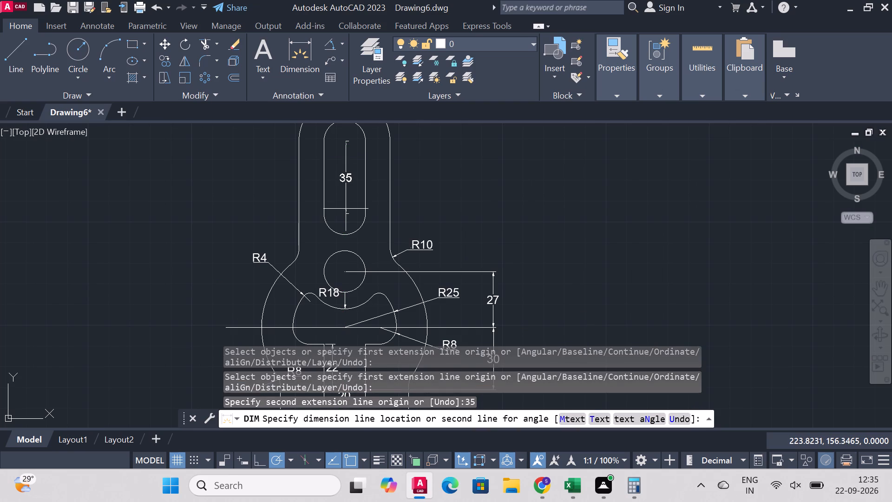
pyautogui.click(439, 209)
# Dimension the height from the base corner beside the cutout opening up to the slot's upper arc end, placing it outside the other vertical dimensions.
pyautogui.scroll(-4, 527, 205)
pyautogui.scroll(1, 541, 261)
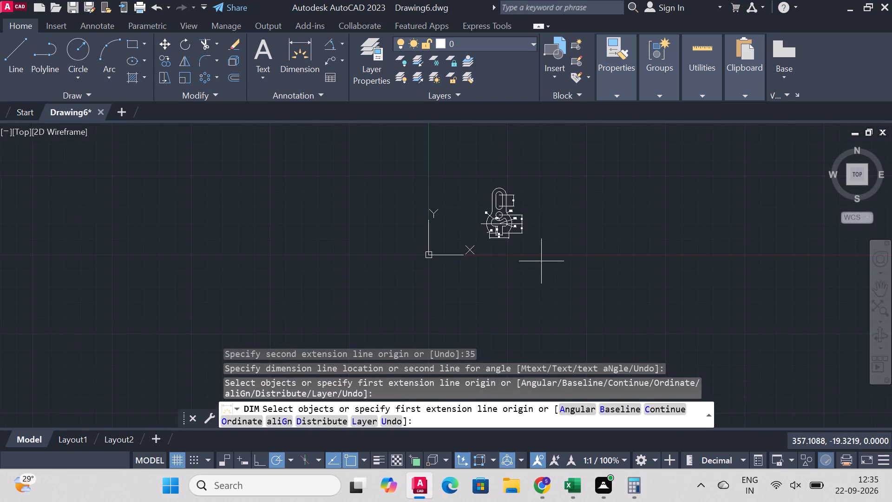
pyautogui.scroll(-3, 539, 251)
pyautogui.scroll(3, 544, 230)
pyautogui.scroll(2, 485, 266)
pyautogui.scroll(-2, 485, 265)
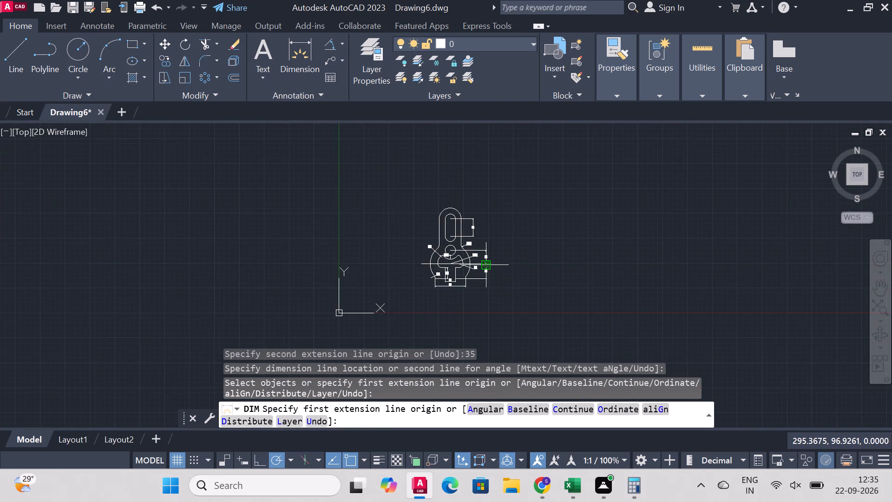
pyautogui.scroll(3, 425, 286)
pyautogui.scroll(1, 517, 247)
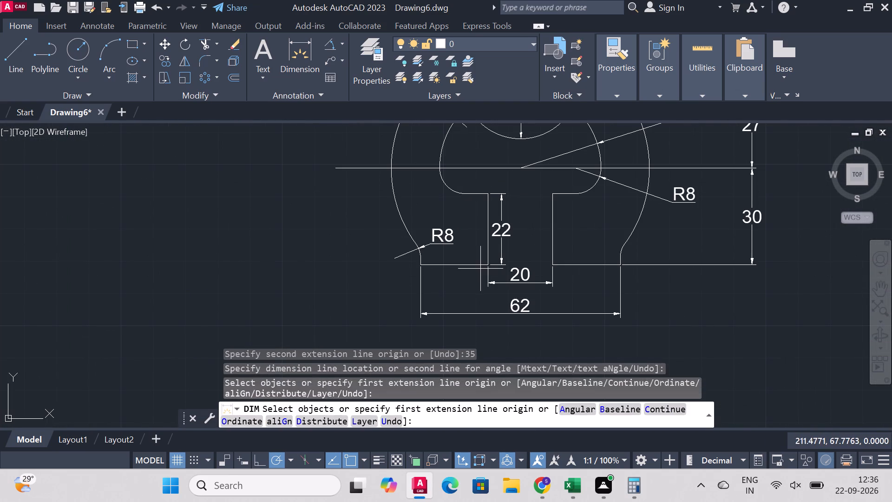
pyautogui.click(553, 264)
pyautogui.scroll(-6, 552, 186)
pyautogui.scroll(3, 554, 153)
pyautogui.scroll(2, 538, 210)
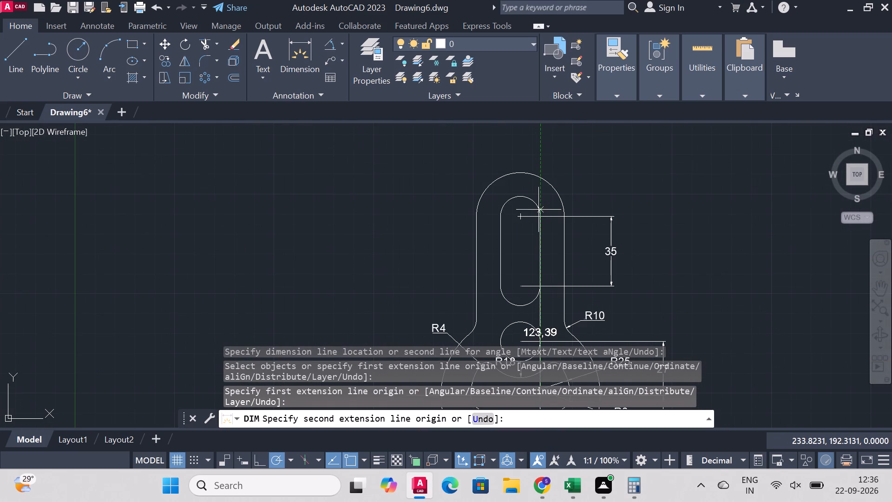
pyautogui.scroll(3, 535, 208)
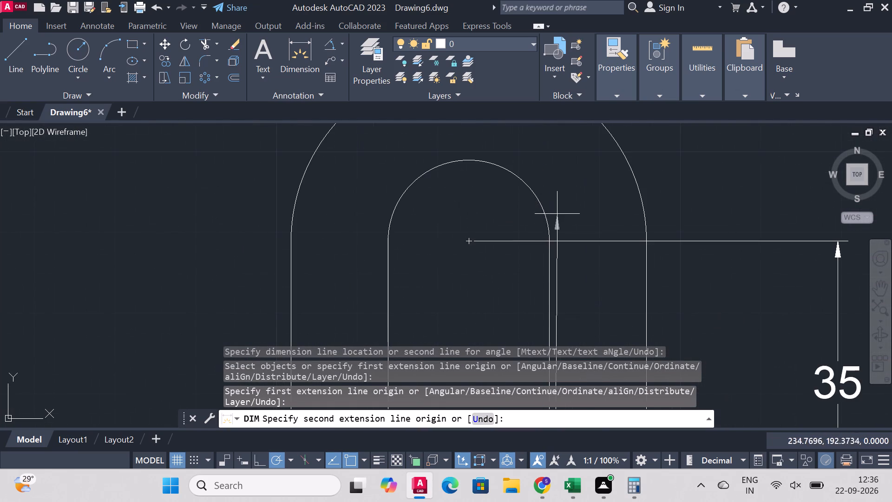
pyautogui.click(549, 245)
pyautogui.scroll(-7, 650, 233)
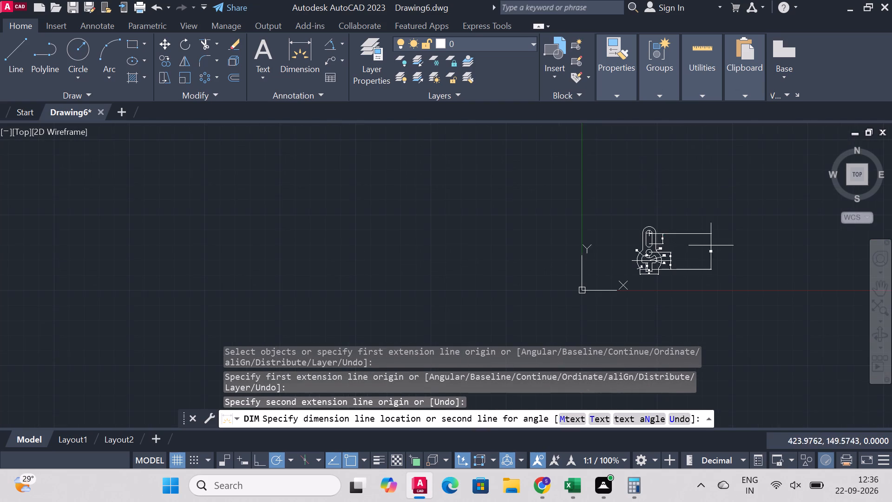
pyautogui.scroll(4, 693, 243)
pyautogui.scroll(-3, 662, 230)
pyautogui.scroll(2, 662, 255)
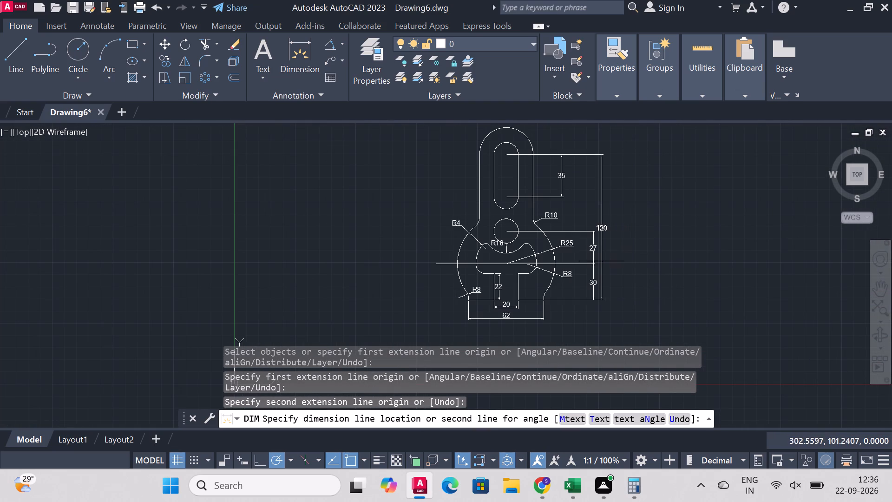
pyautogui.click(614, 259)
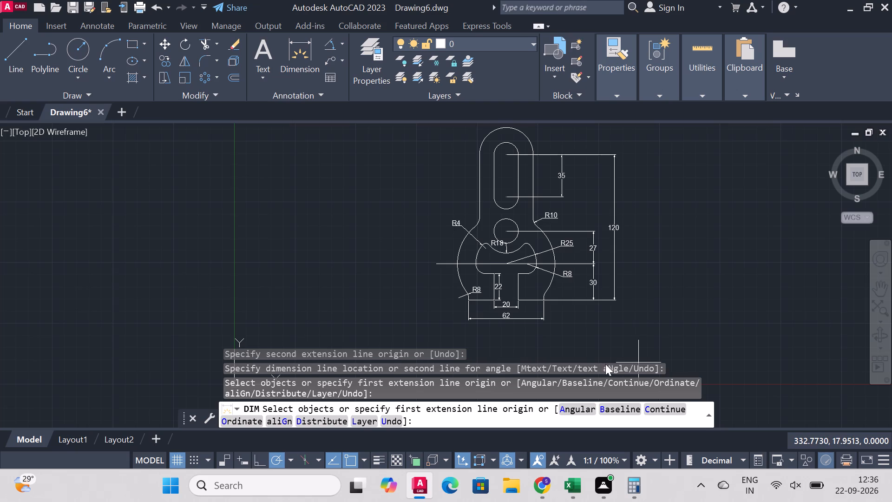
# Add a diameter dimension to the round hole, placing its text above and left of the circle, and end dimensioning.
pyautogui.scroll(1, 501, 329)
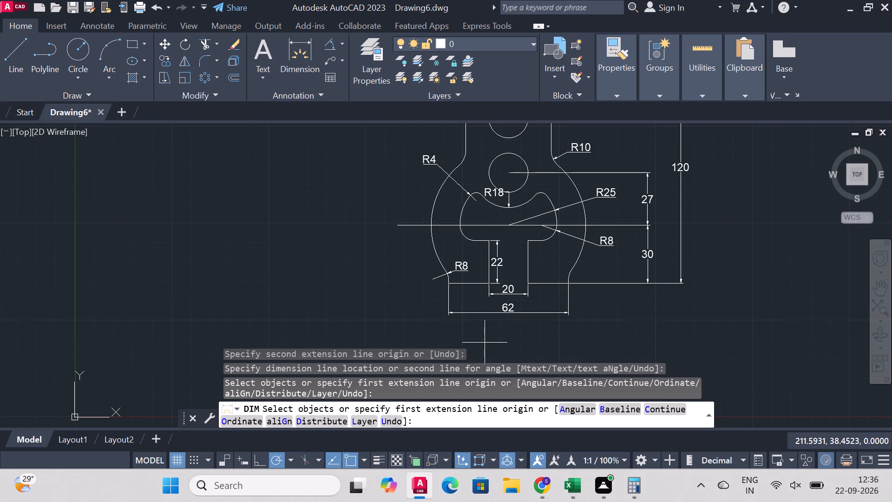
pyautogui.scroll(1, 485, 343)
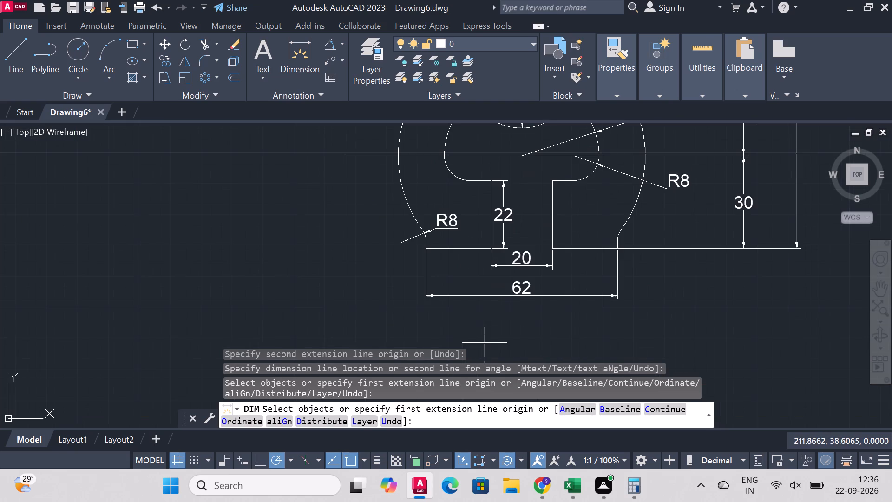
pyautogui.scroll(-1, 485, 343)
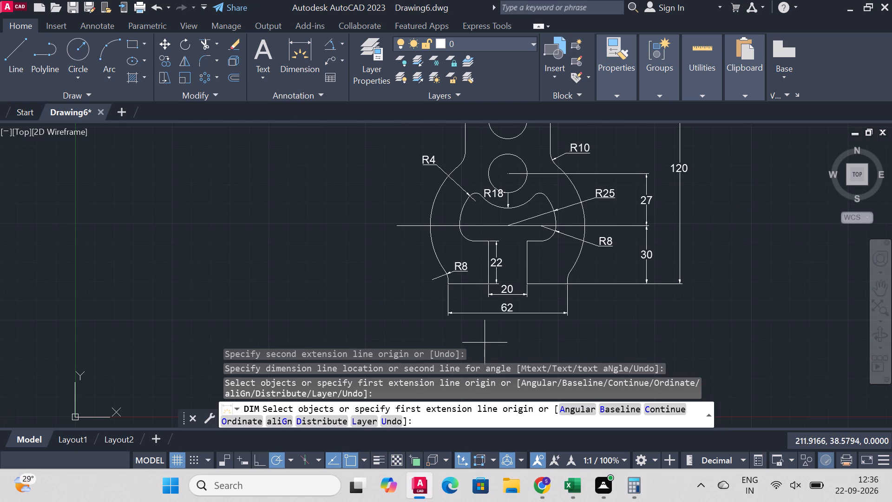
pyautogui.scroll(2, 474, 150)
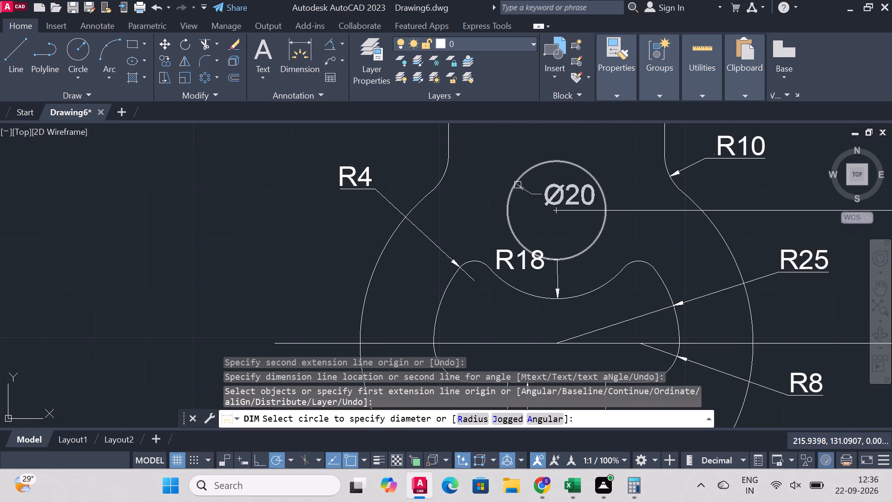
pyautogui.click(518, 182)
pyautogui.click(517, 165)
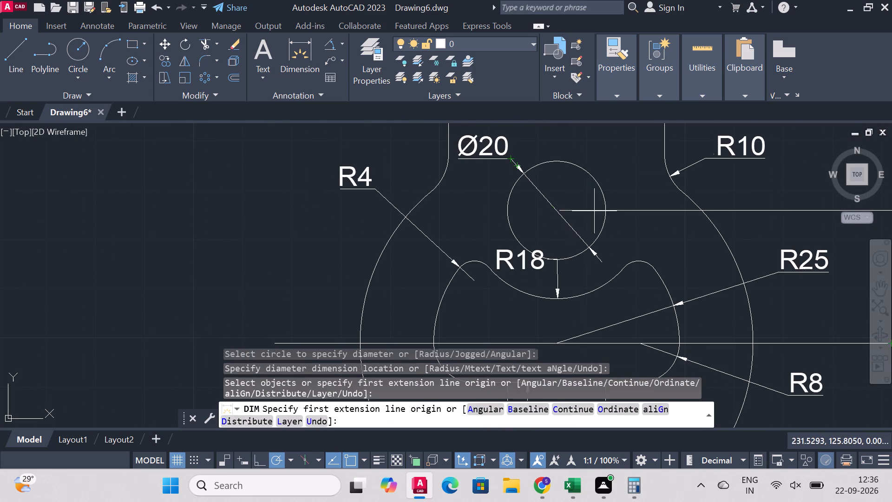
pyautogui.scroll(-2, 594, 211)
pyautogui.scroll(-3, 702, 254)
pyautogui.scroll(2, 730, 239)
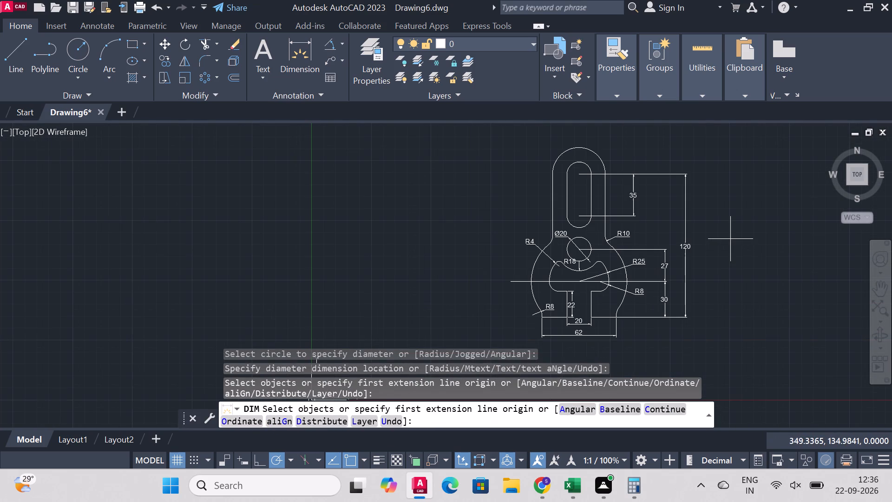
pyautogui.rightClick(735, 277)
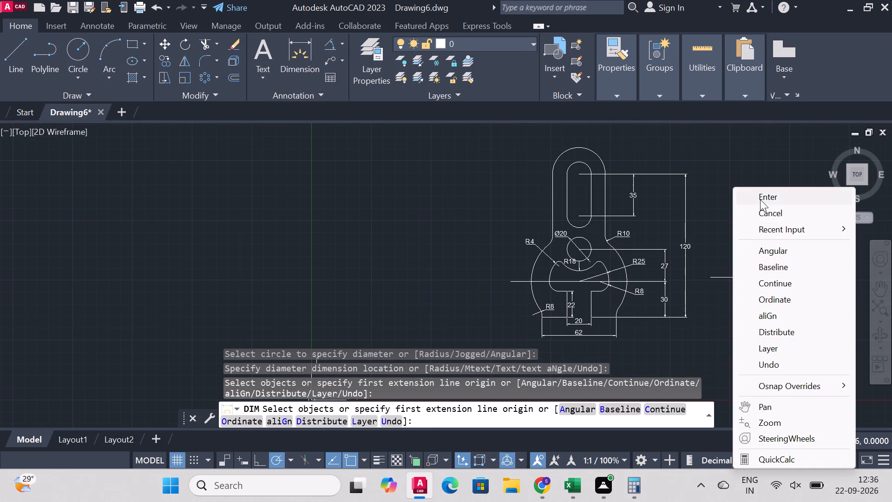
pyautogui.click(760, 199)
# Turn off command log file recording with LOGFILEOFF.
pyautogui.write('lo')
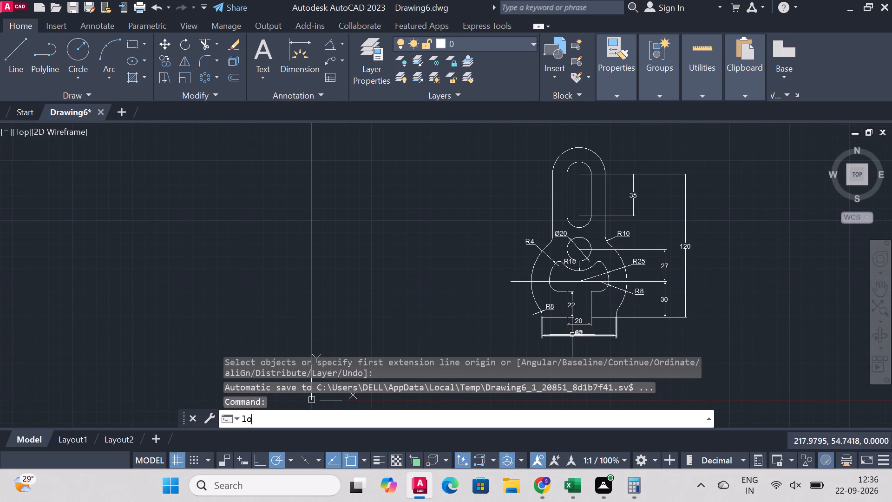
pyautogui.write('gfil')
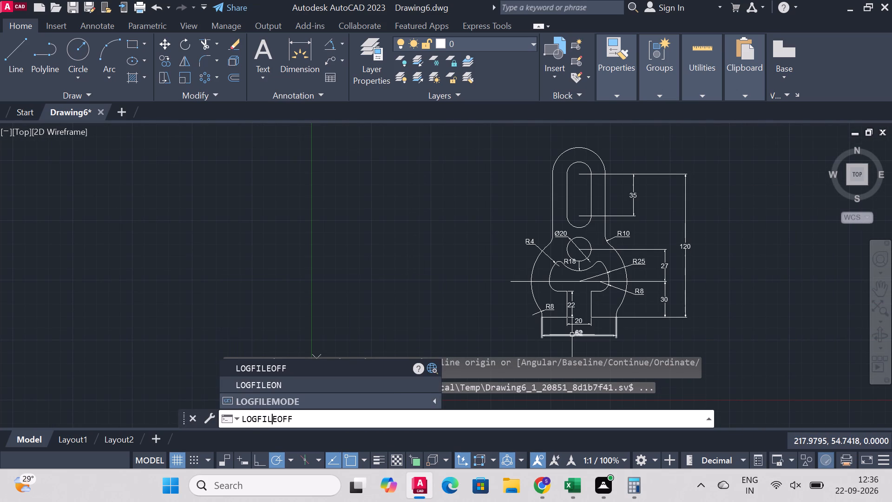
pyautogui.press('Return')
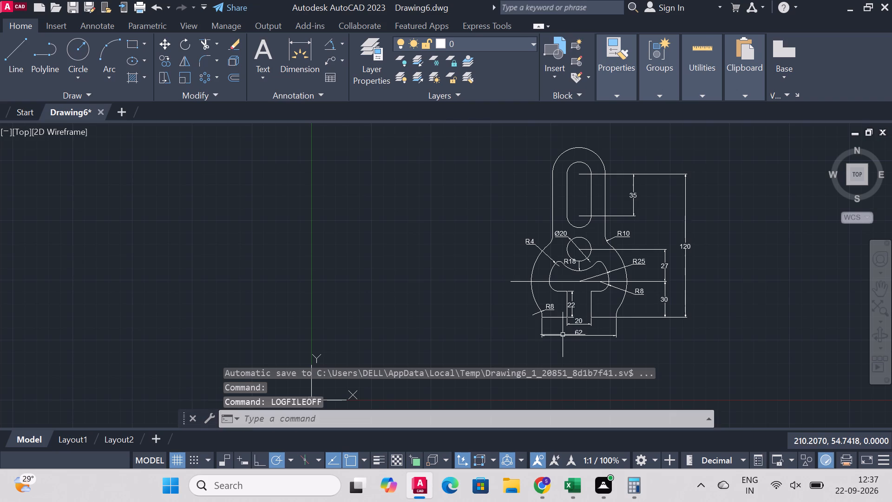
pyautogui.scroll(-2, 612, 270)
pyautogui.scroll(2, 685, 284)
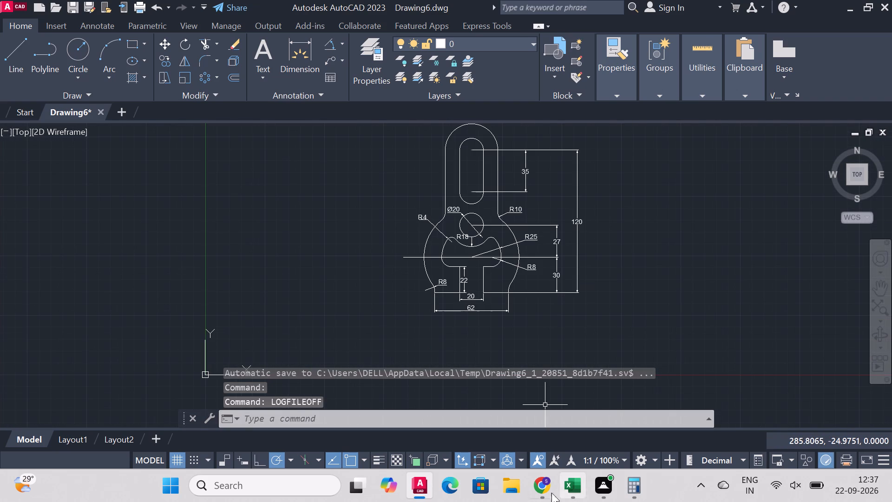
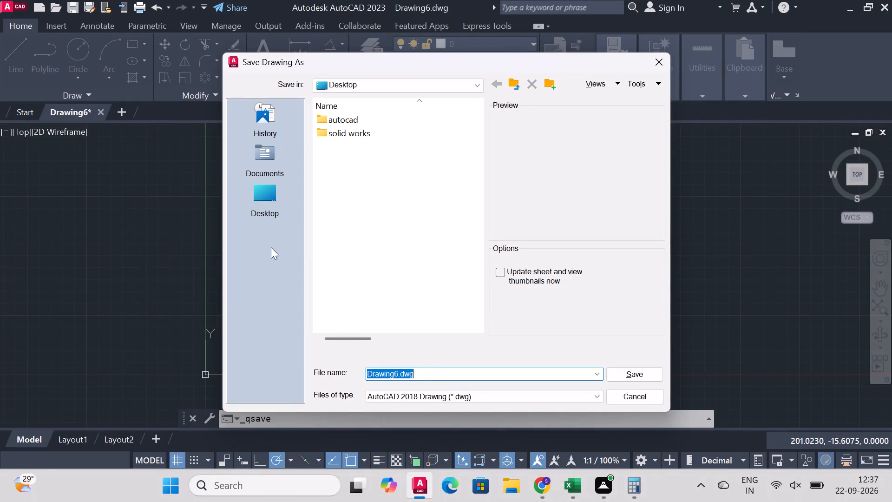
# Save the drawing to the Desktop as an AutoCAD 2018 DWG named "symmetrical mechanical mounting bracket".
pyautogui.click(272, 198)
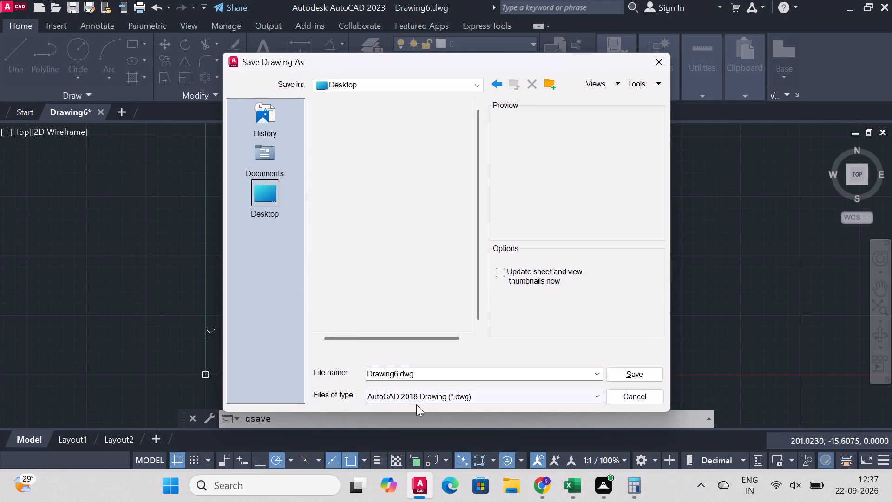
pyautogui.moveTo(428, 372); pyautogui.dragTo(227, 384)
pyautogui.hotkey('ctrl', 'v')
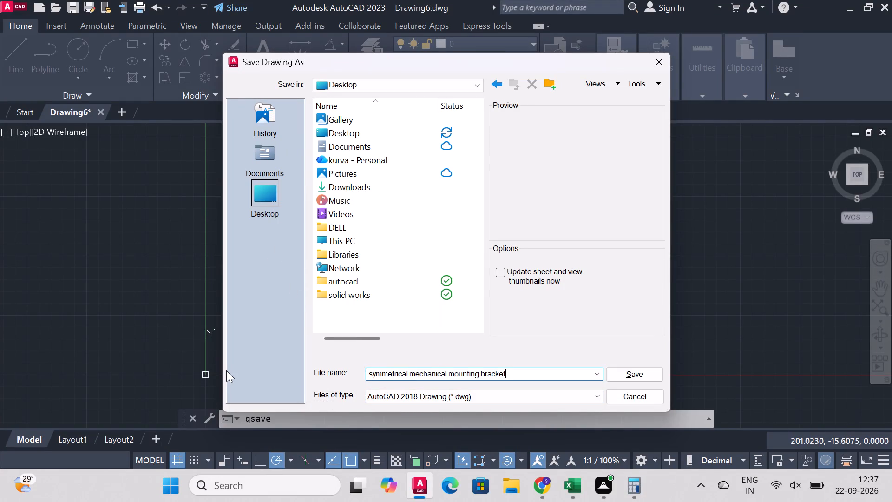
pyautogui.click(640, 370)
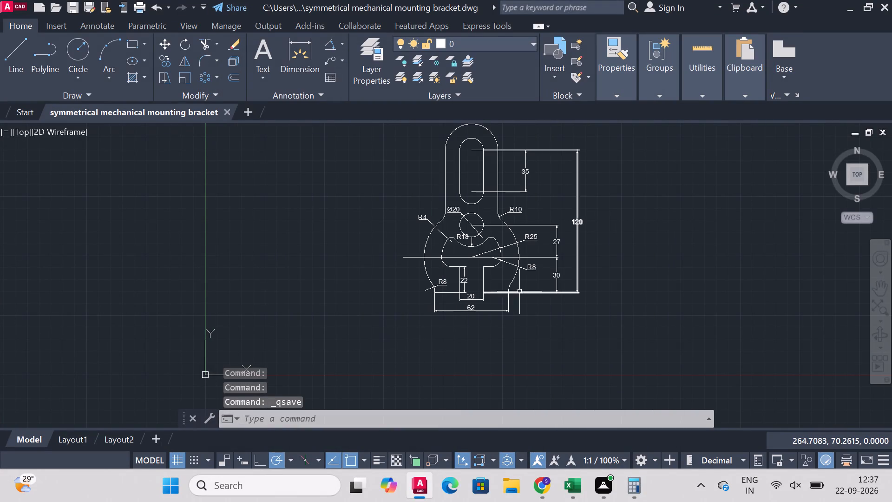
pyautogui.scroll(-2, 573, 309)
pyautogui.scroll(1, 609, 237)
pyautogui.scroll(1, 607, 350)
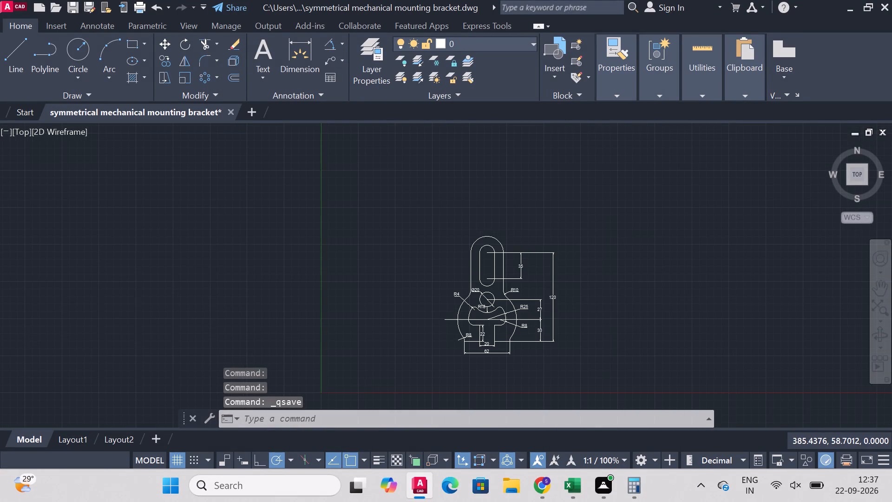
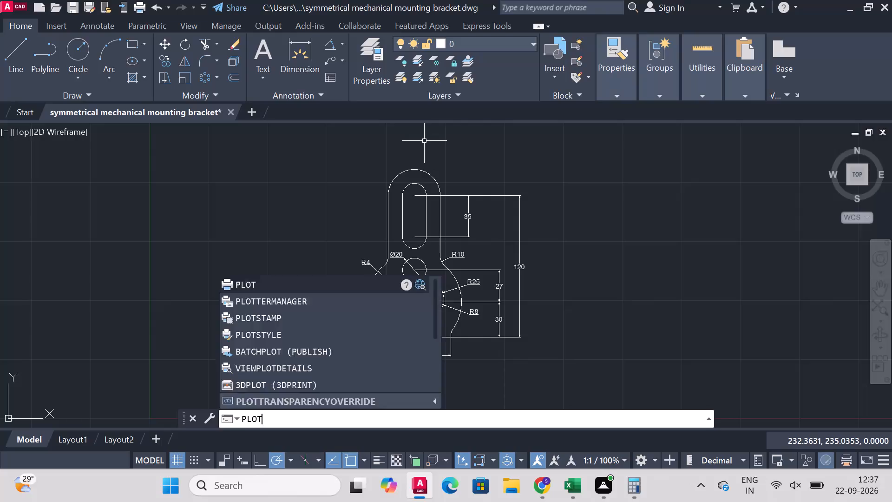
# Set up a plot using DWG To PDF.pc3, with a window area enclosing the whole dimensioned bracket and landscape orientation.
pyautogui.press('Return')
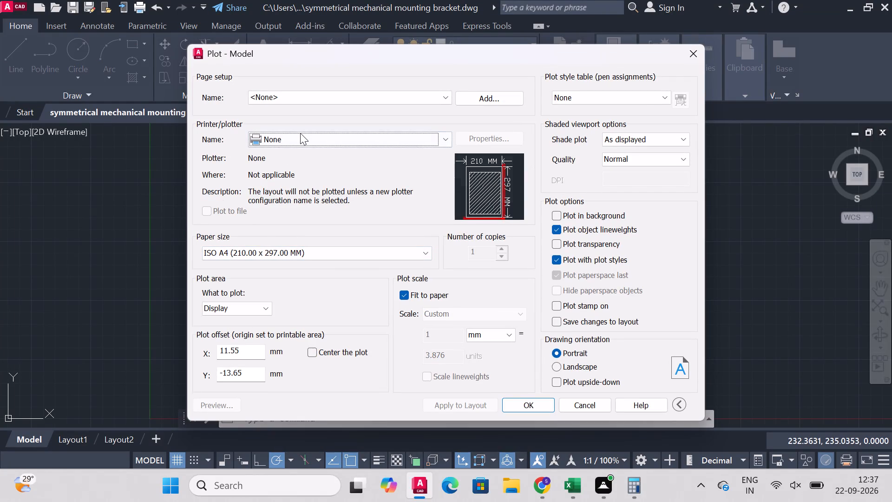
pyautogui.click(302, 139)
pyautogui.click(291, 282)
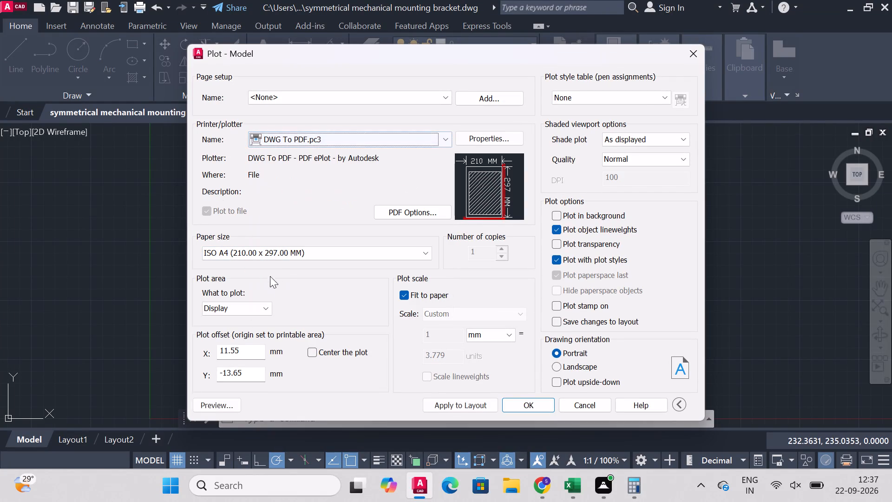
pyautogui.click(246, 313)
pyautogui.click(247, 345)
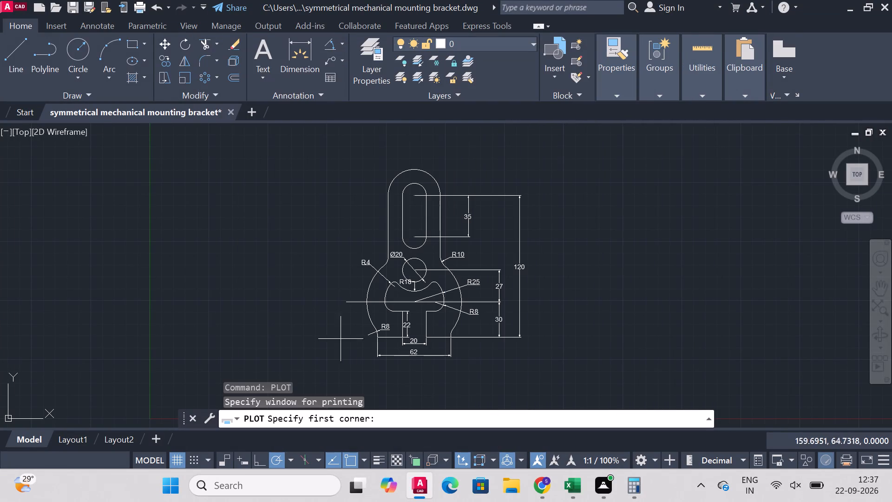
pyautogui.click(258, 129)
pyautogui.click(611, 381)
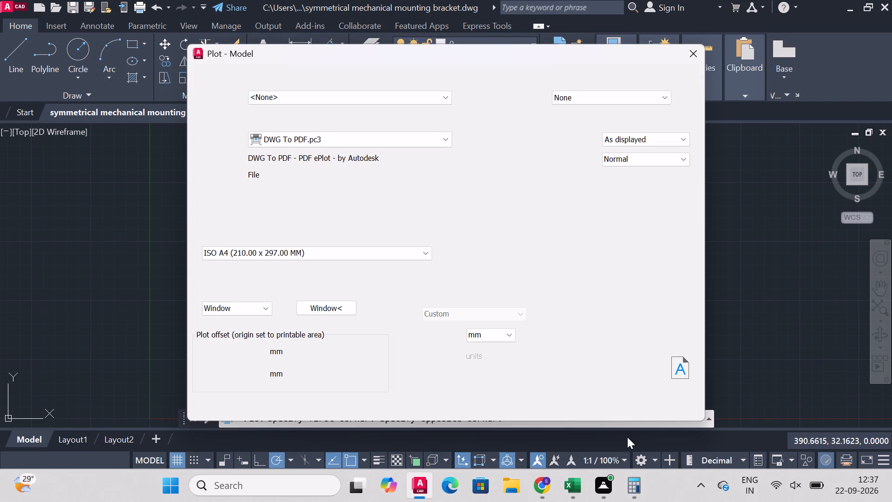
pyautogui.click(559, 366)
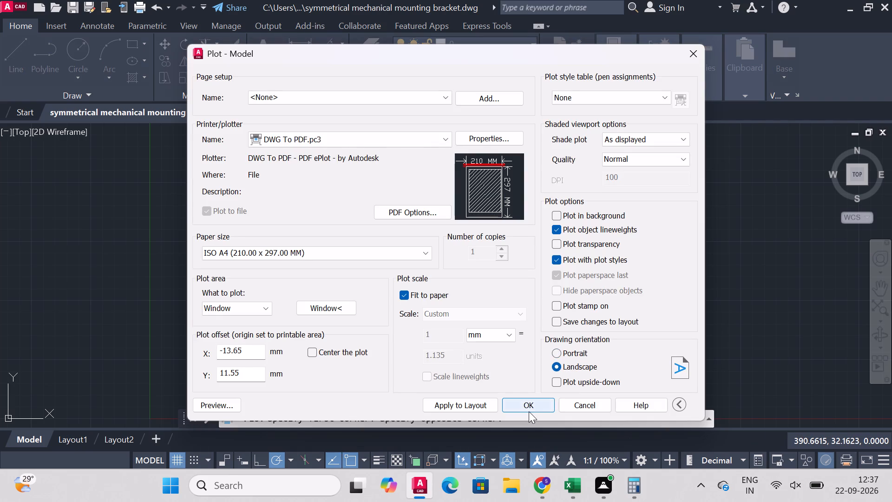
# Plot the bracket to a PDF file on the Desktop, keeping the suggested file name.
pyautogui.click(529, 408)
pyautogui.click(258, 209)
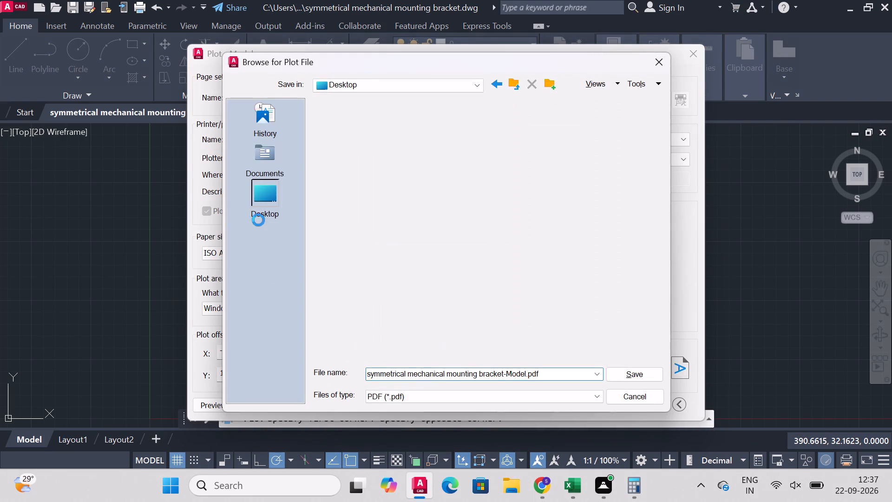
pyautogui.click(624, 369)
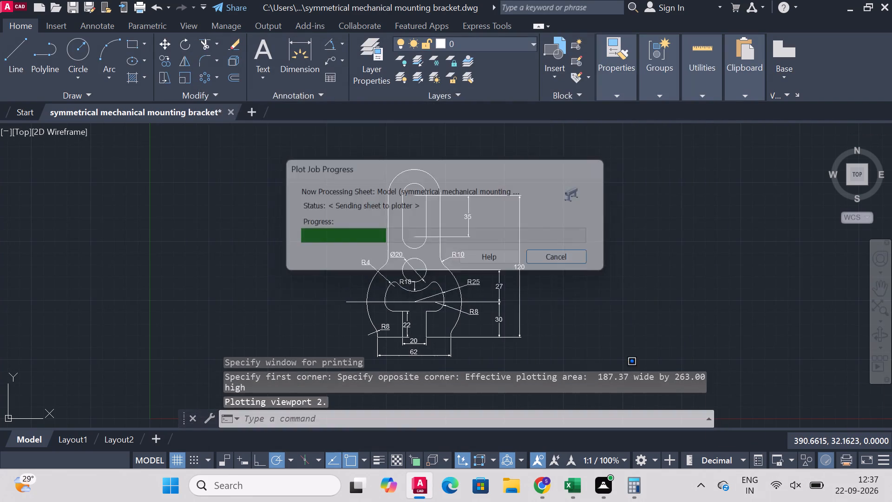
# Examine the plotted bracket PDF in Microsoft Edge and close it.
pyautogui.scroll(-2, 558, 332)
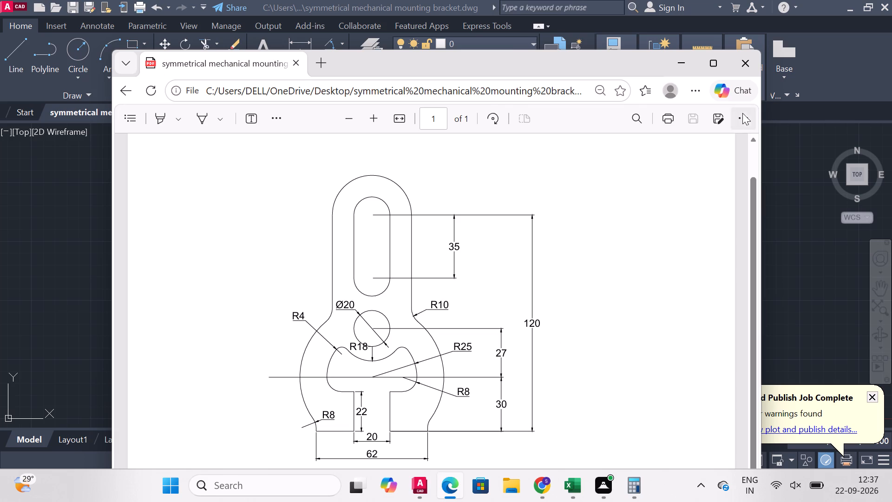
pyautogui.click(747, 58)
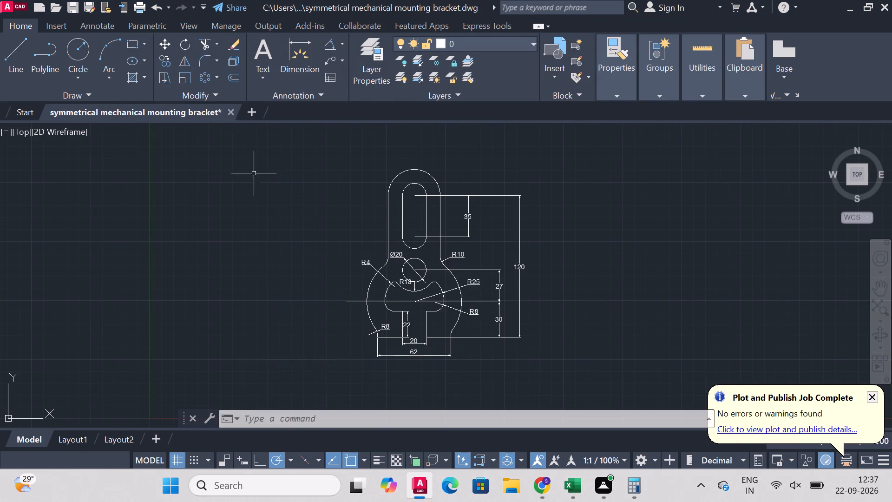
# Start a new blank drawing in AutoCAD.
pyautogui.click(251, 116)
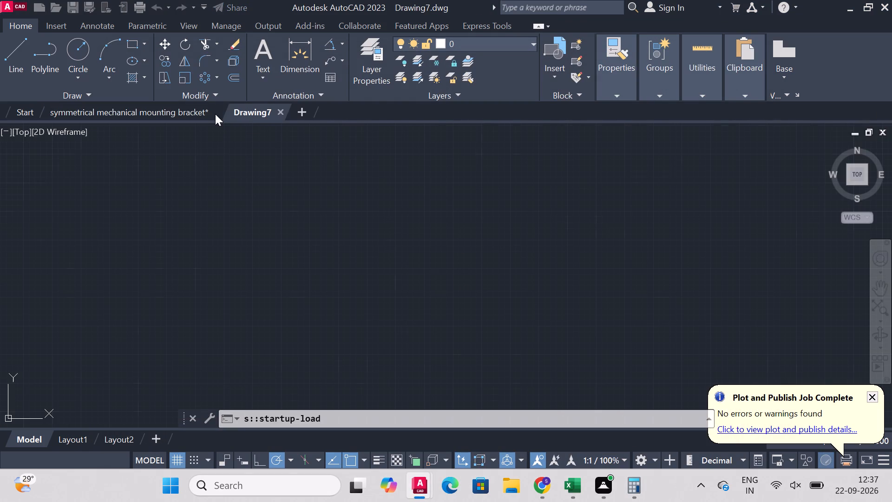
# Close the symmetrical mechanical mounting bracket drawing, saving its changes.
pyautogui.click(214, 111)
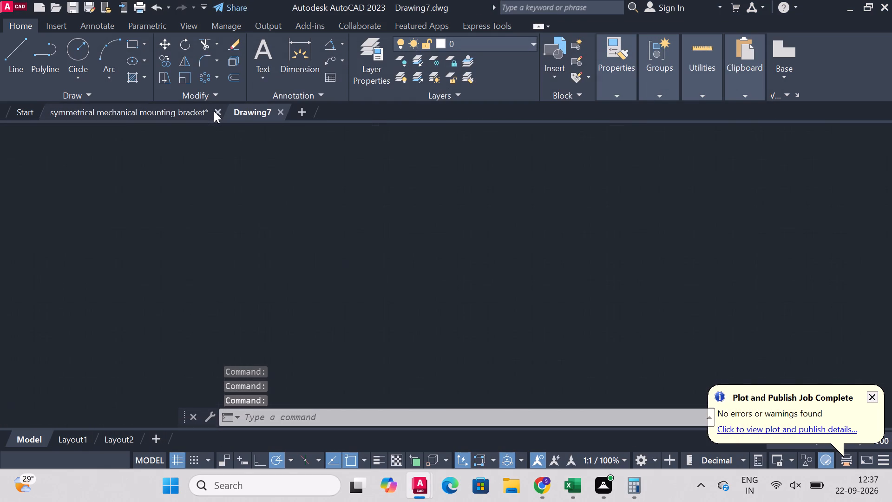
pyautogui.click(440, 277)
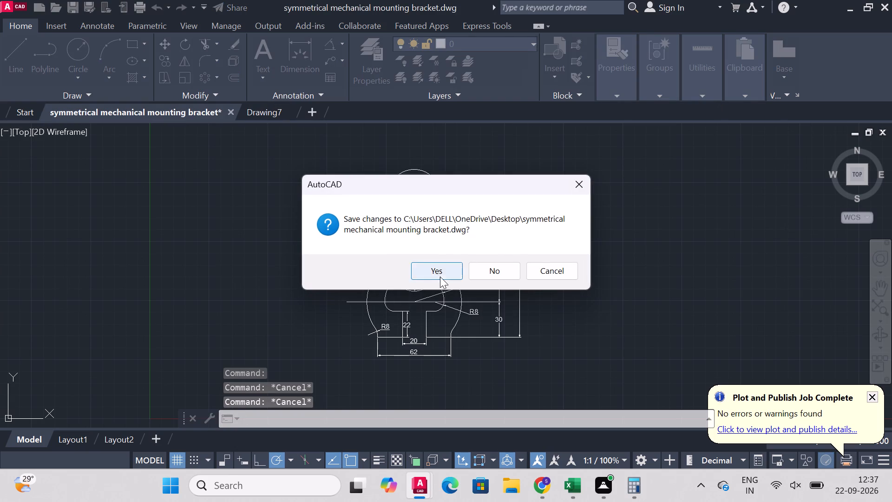
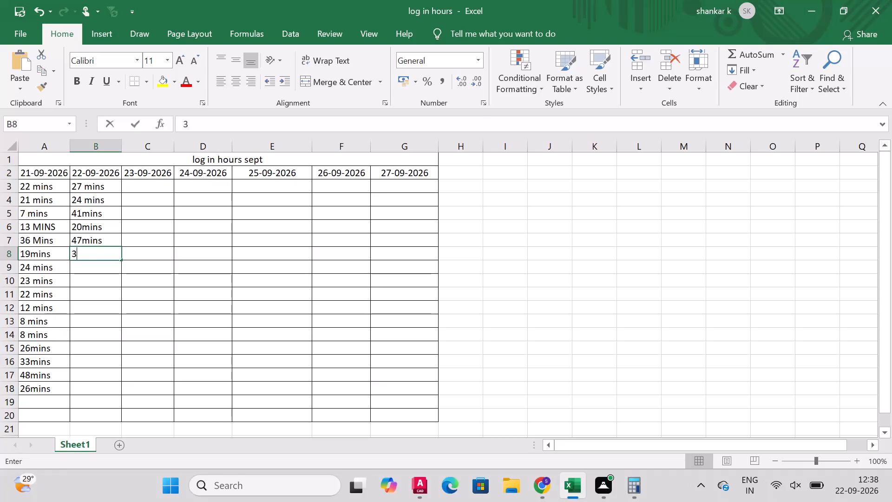
# In the Excel log-in hours sheet, enter 31 mins in cell B8 under 22-09-2026.
pyautogui.press('space')
pyautogui.write('mins')
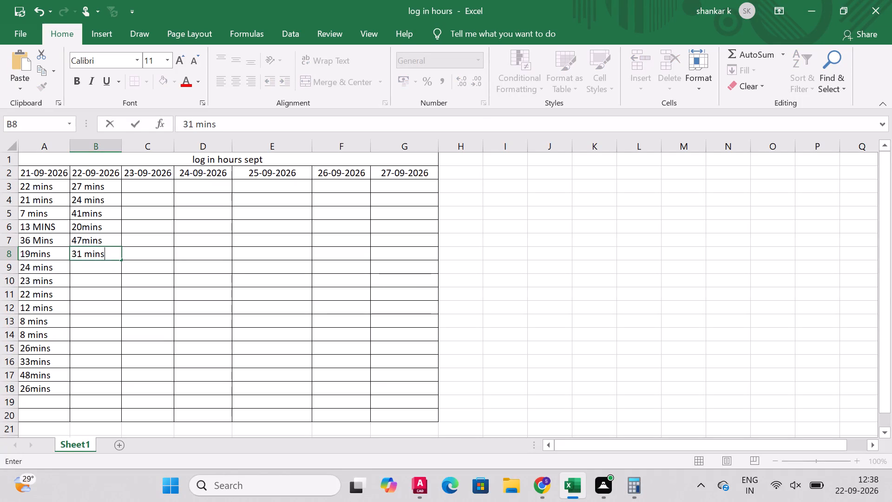
pyautogui.click(566, 288)
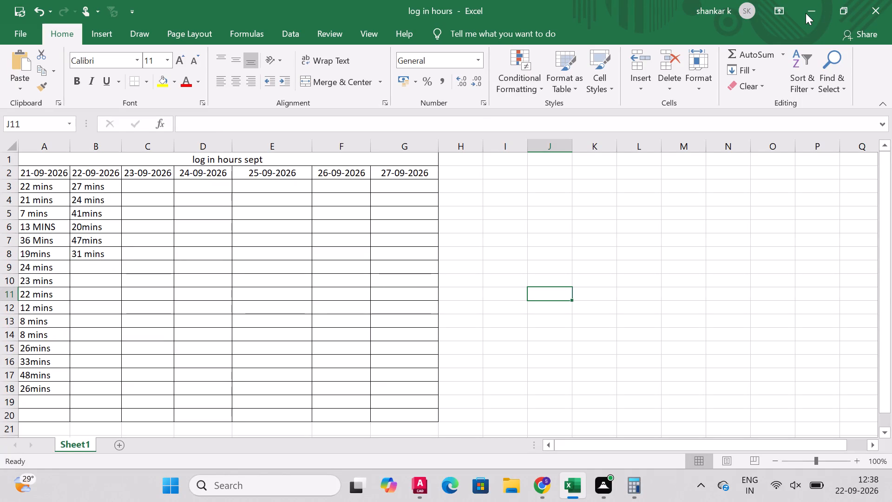